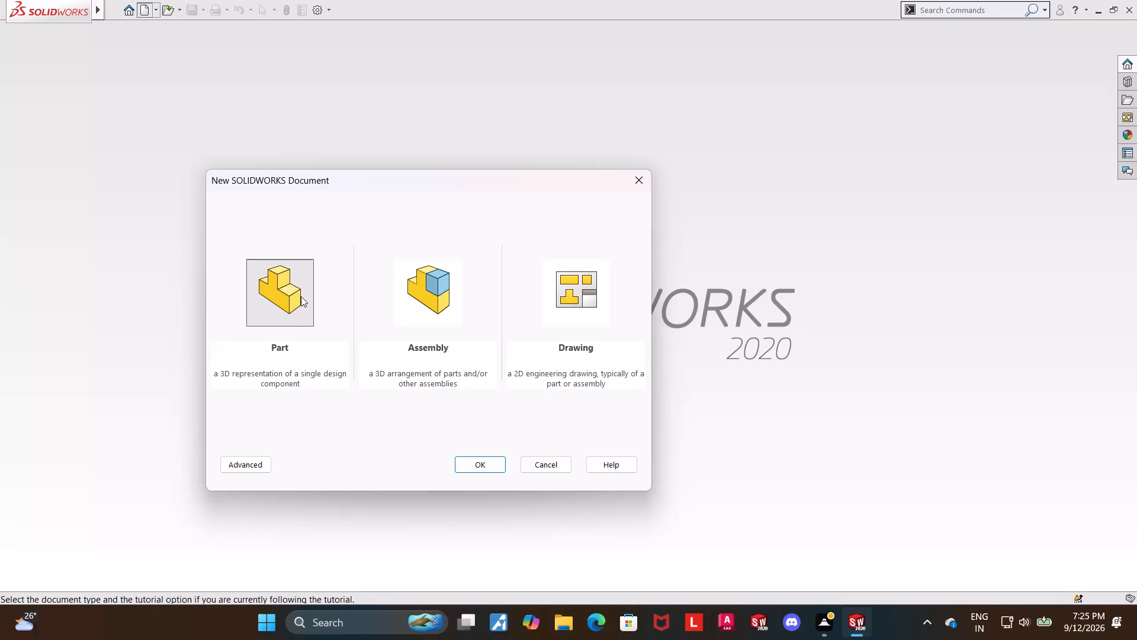
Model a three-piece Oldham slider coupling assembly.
Create a new part document.
left_click(300, 296)
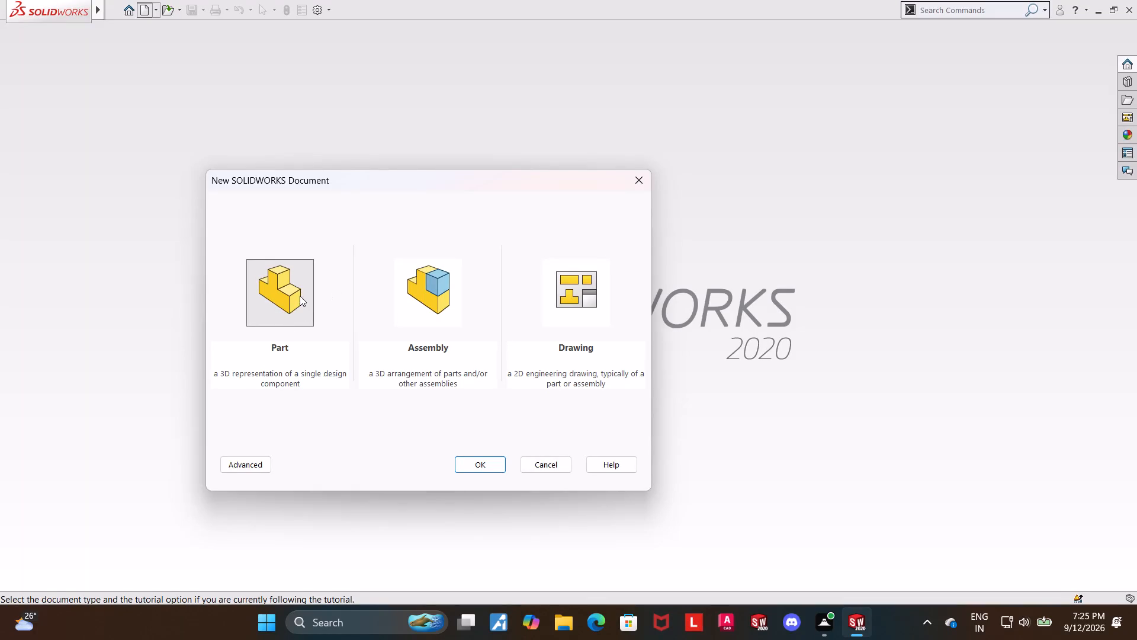
double_click(300, 295)
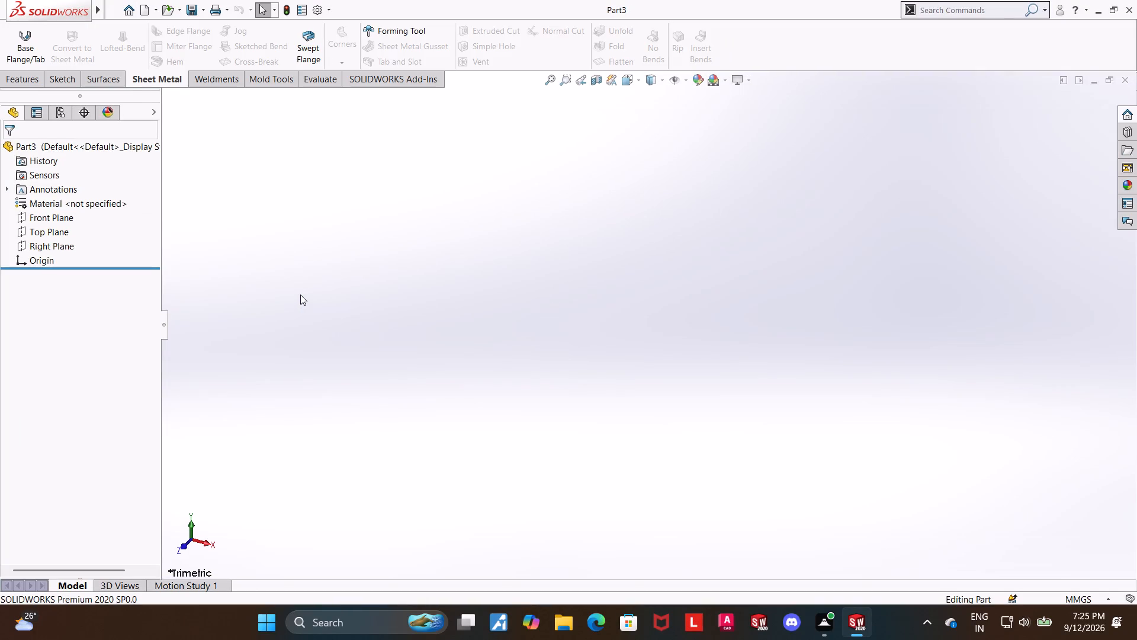
Start a sketch on the Front Plane and draw a vertical centerline passing through the origin.
left_click(37, 213)
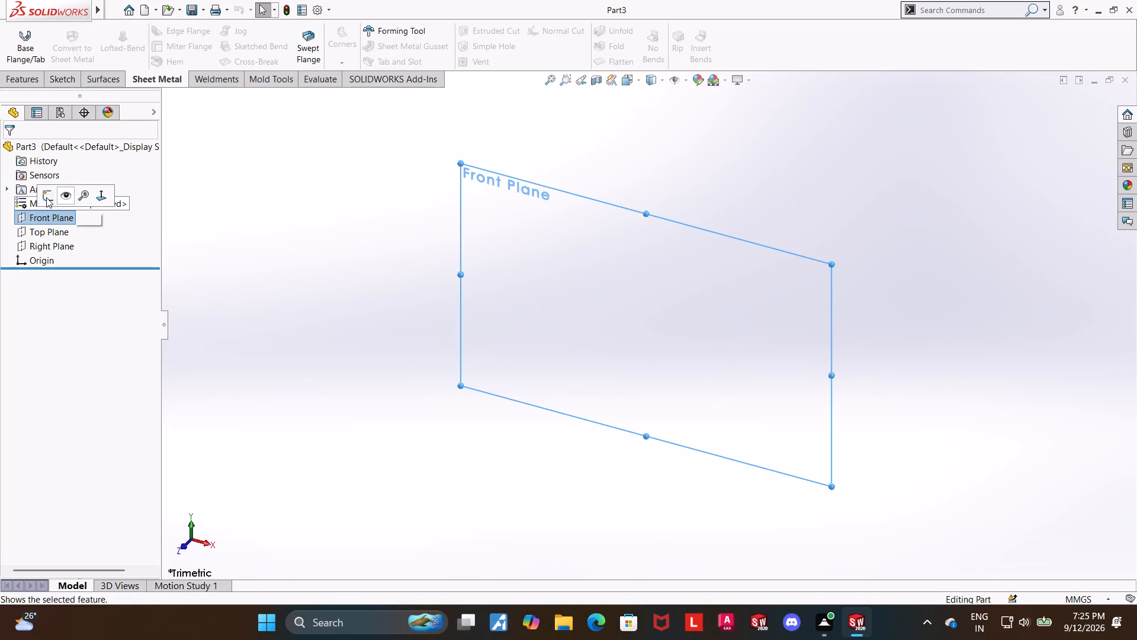
left_click(46, 197)
left_click(120, 34)
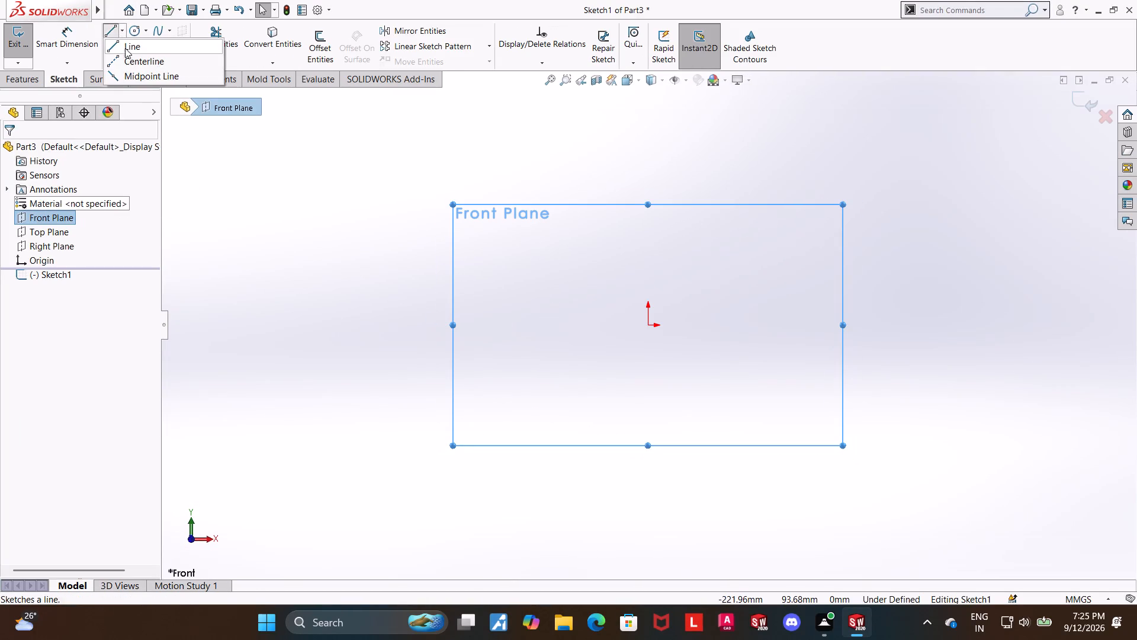
left_click(126, 55)
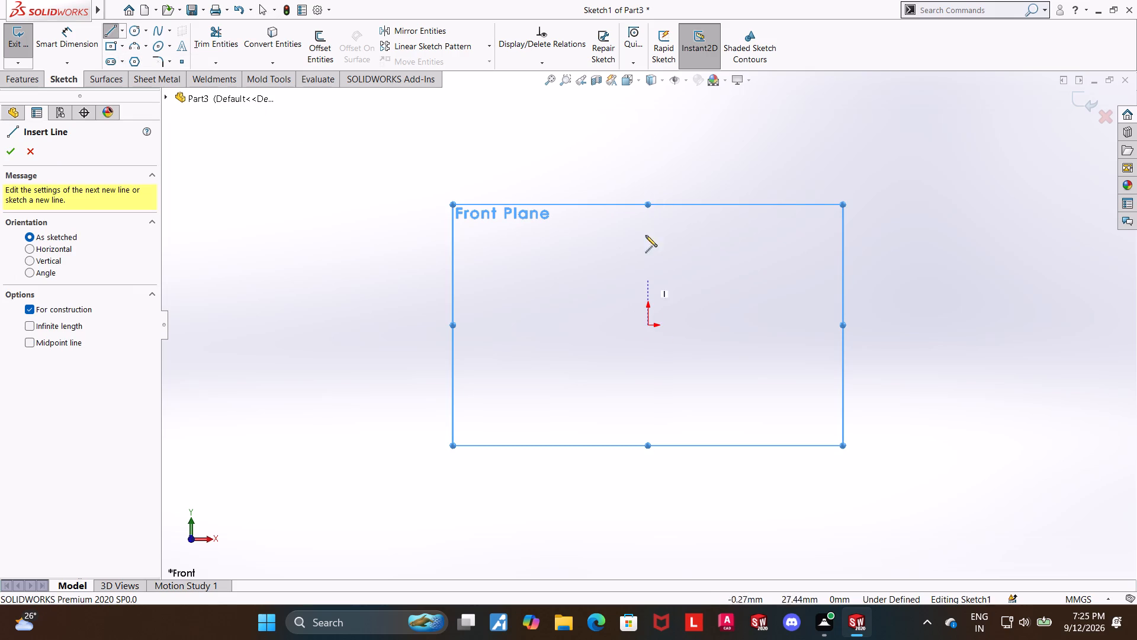
left_click(648, 158)
left_click(650, 498)
key("Escape")
key("Escape")
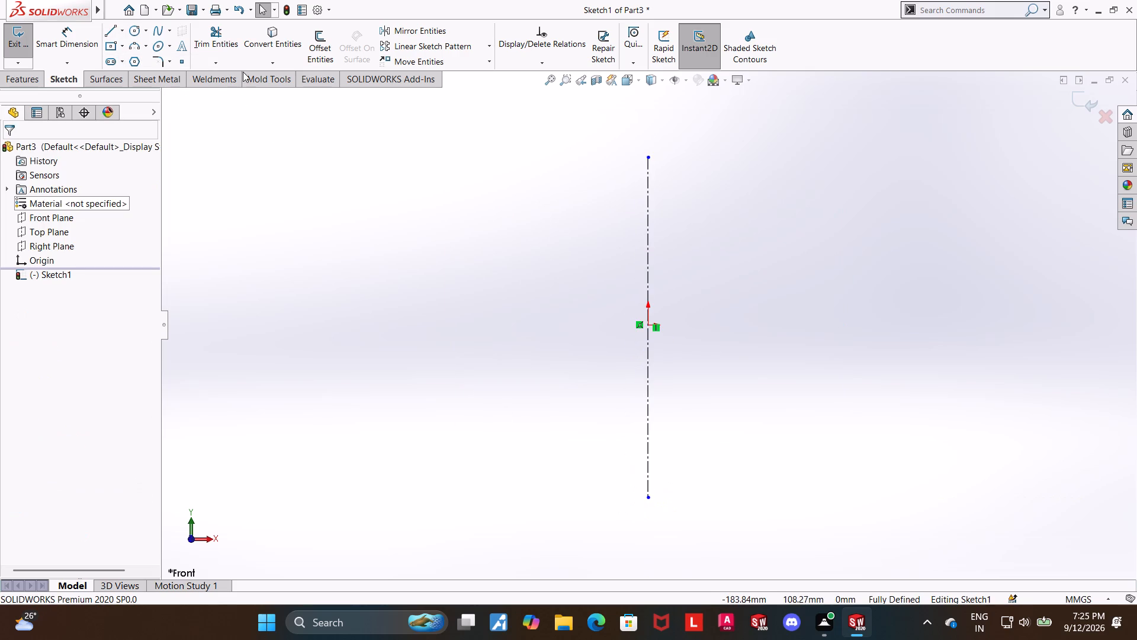
key("Escape")
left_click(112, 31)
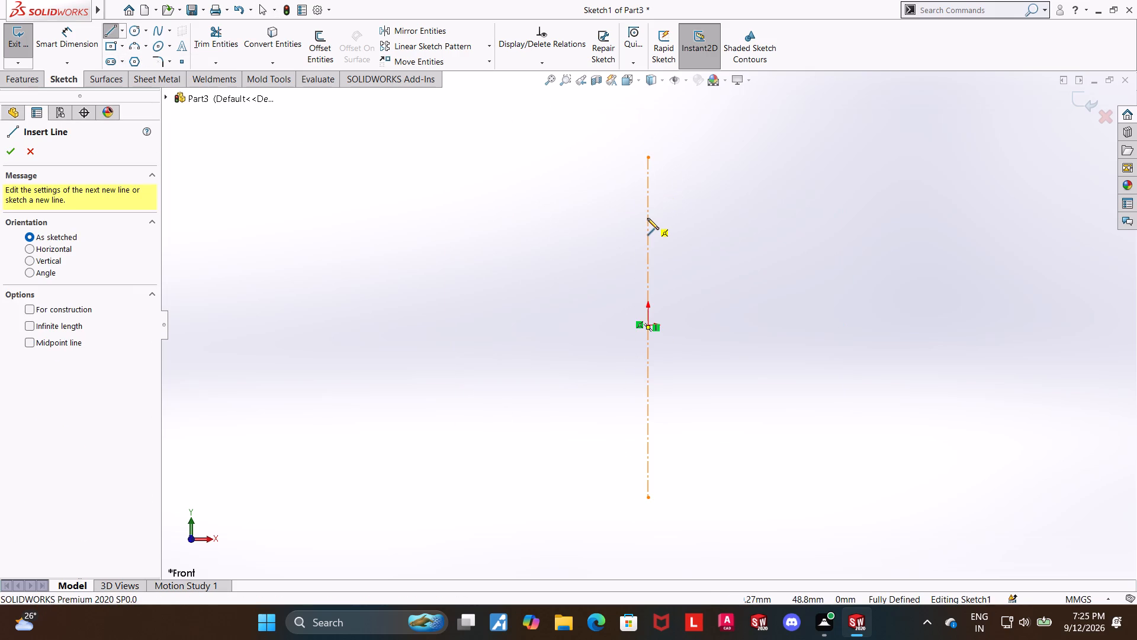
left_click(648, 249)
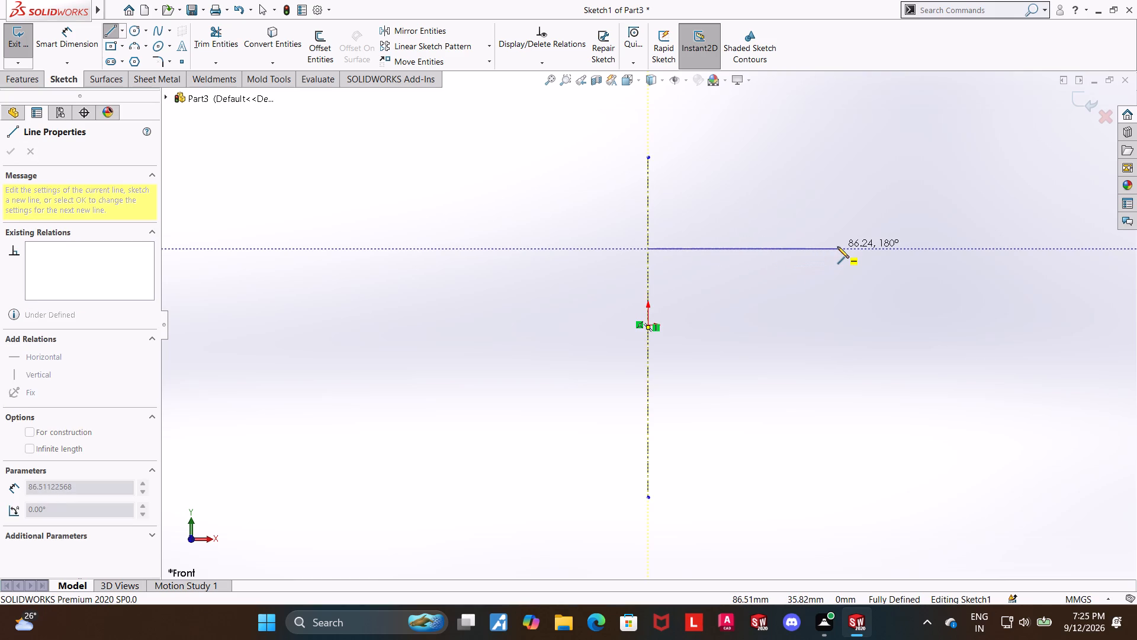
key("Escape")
Draw a closed stepped profile from the origin along the centerline, about 70 mm wide at the top and 73 mm high, narrower below.
left_click(106, 35)
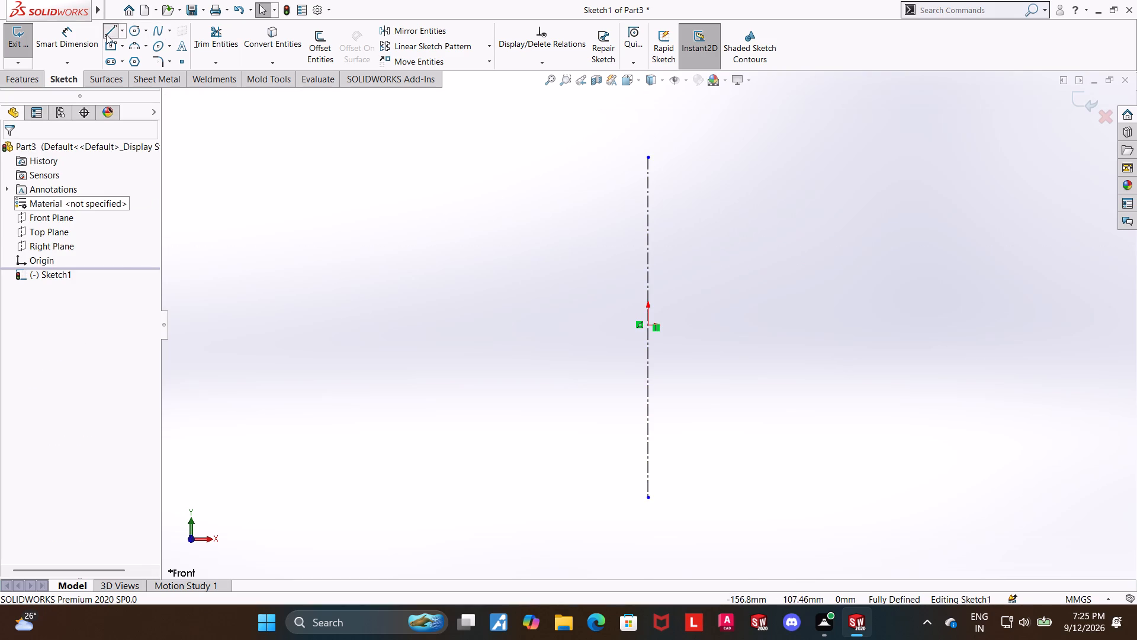
left_click(648, 323)
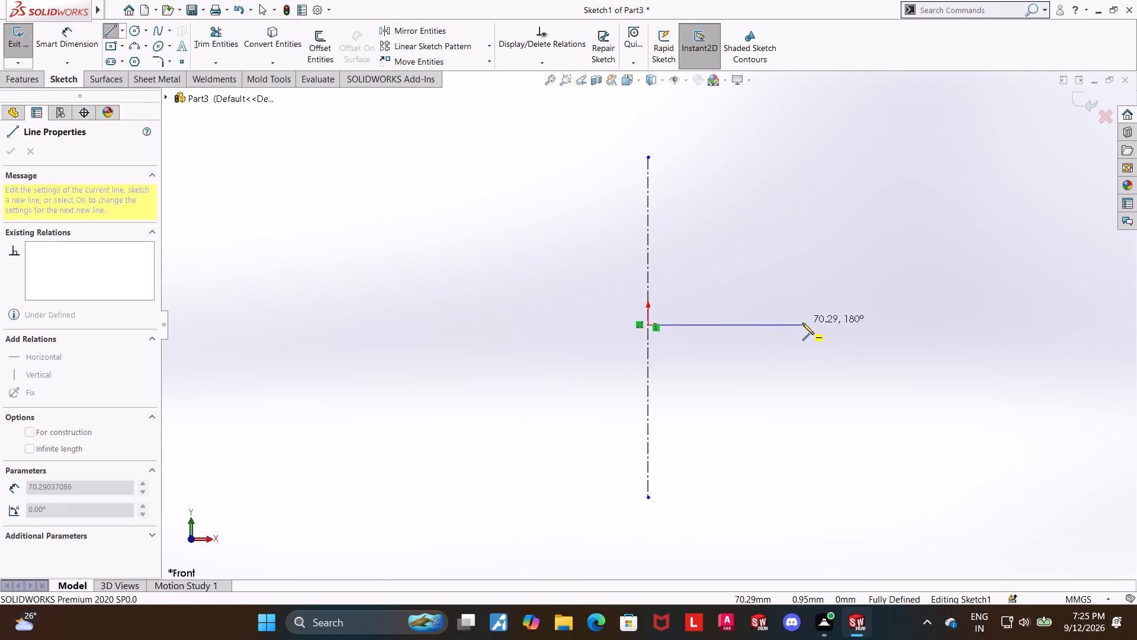
left_click(802, 323)
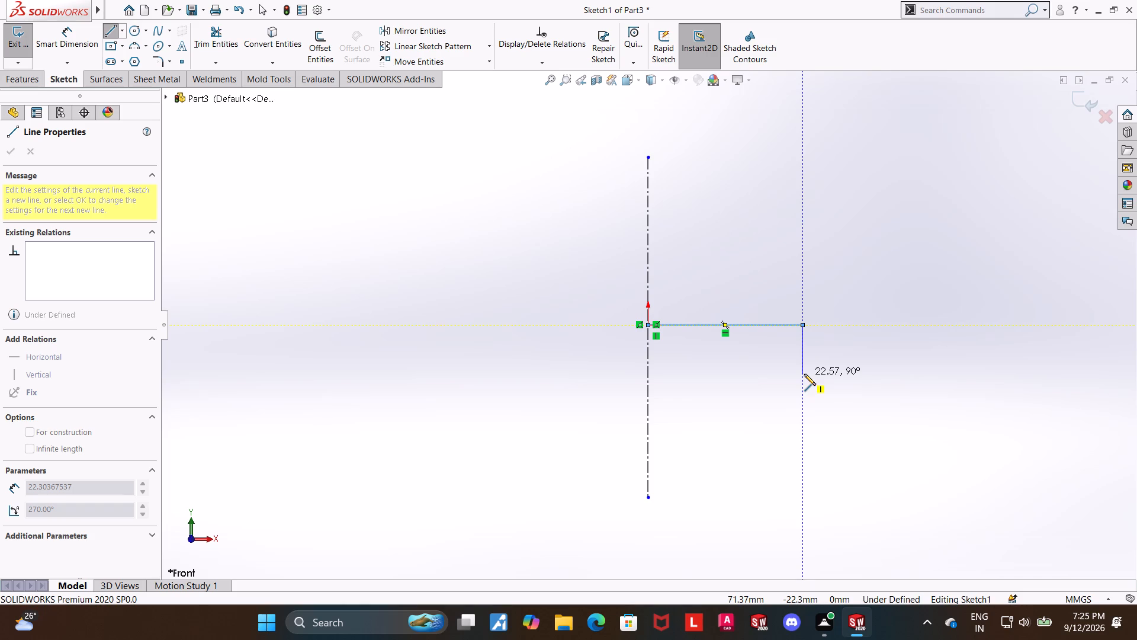
left_click(804, 374)
left_click(730, 373)
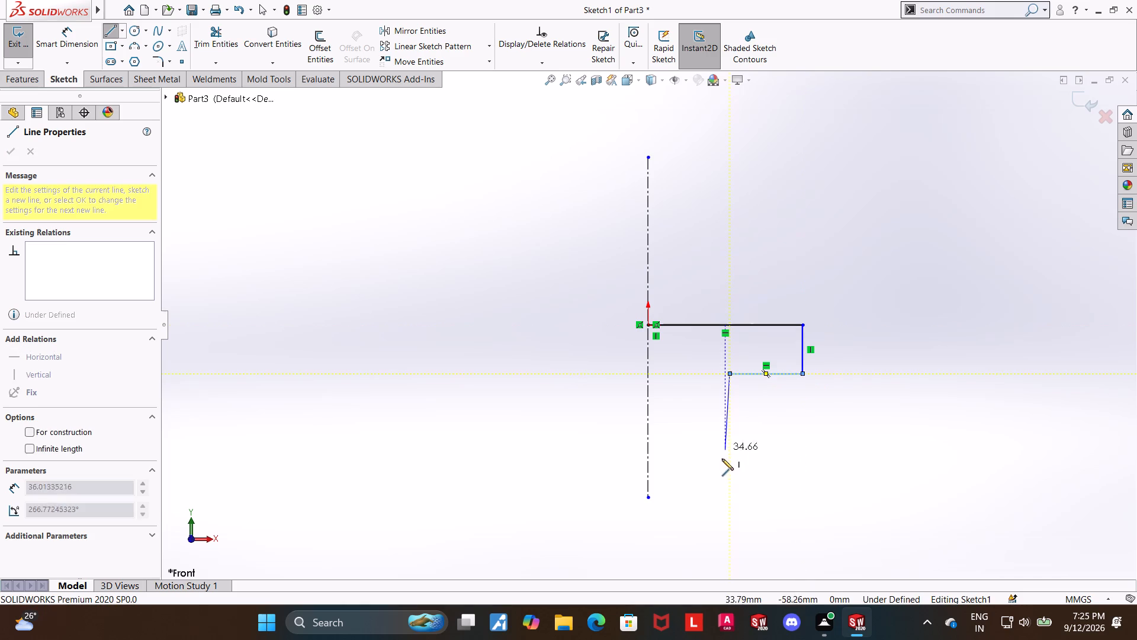
left_click(731, 485)
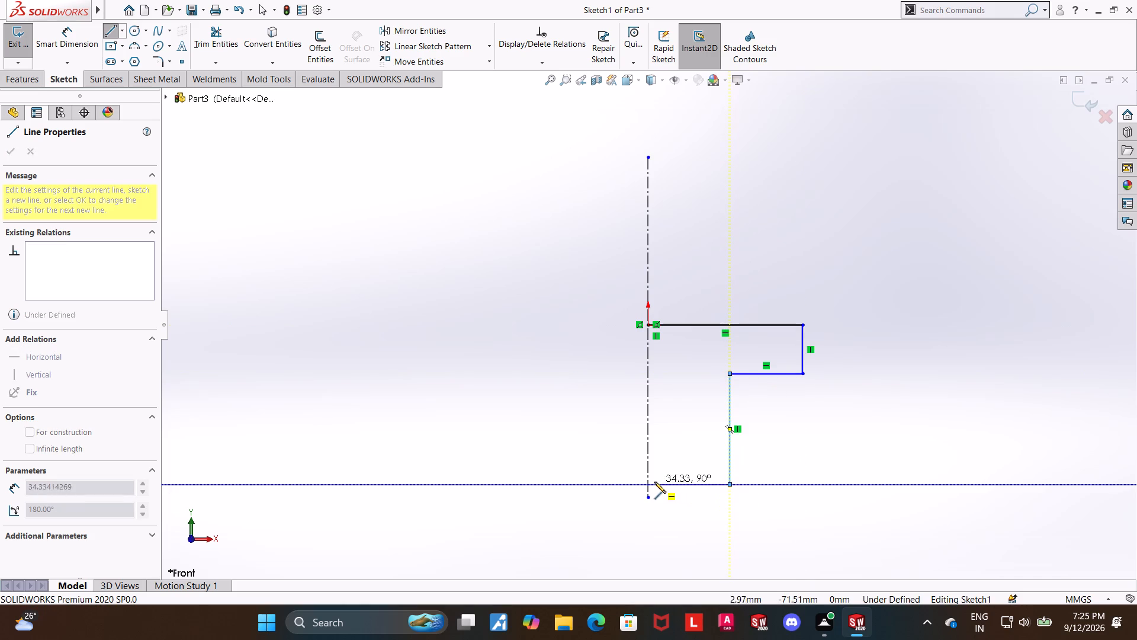
left_click(647, 484)
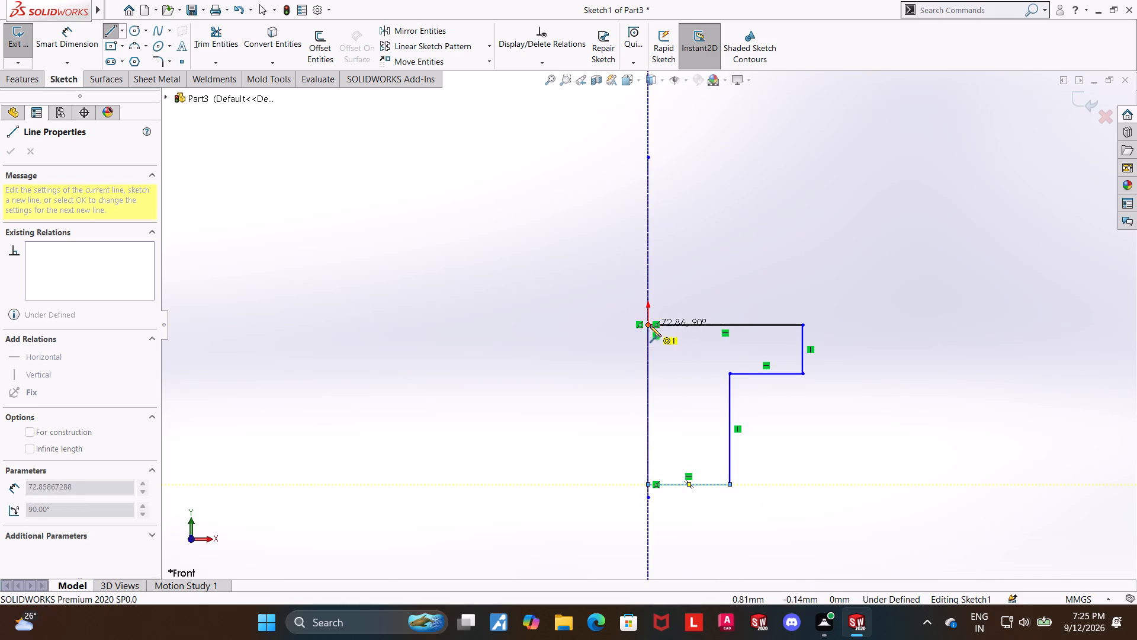
left_click(650, 325)
key("Escape")
key("Escape")
key("Escape")
Extend the centerline's lower end to about 97 mm below the origin.
left_click_drag(650, 498, 644, 537)
key("Escape")
scroll(846, 456, "up", 2)
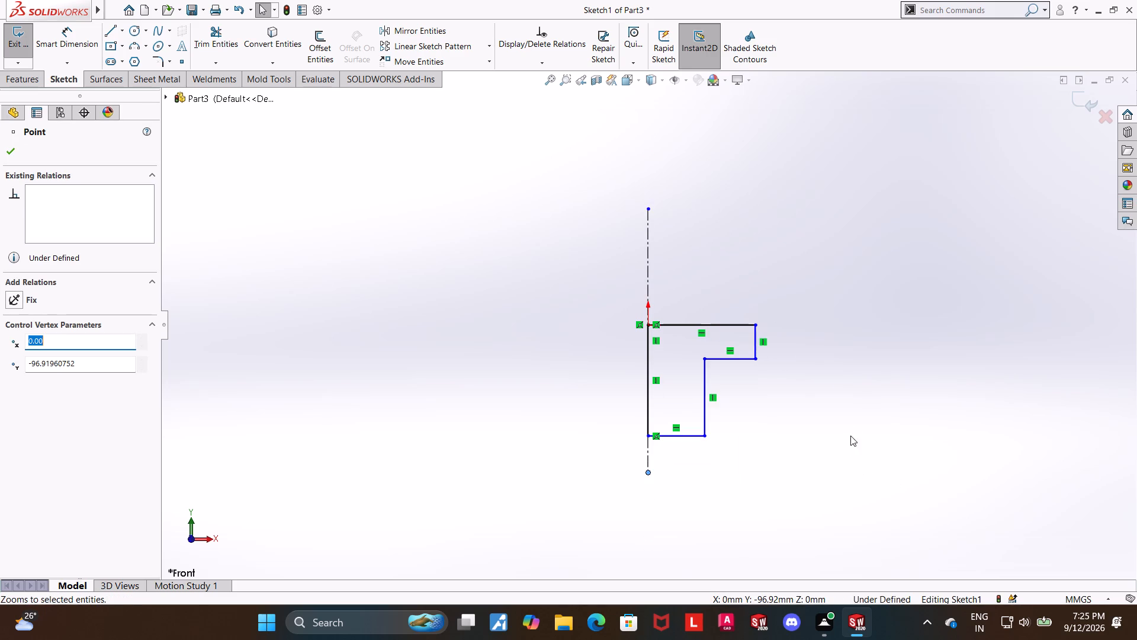
scroll(850, 428, "down", 2)
key("Escape")
Dimension the distance from the centerline to the profile's outer vertical edge as 50 mm.
left_click(70, 39)
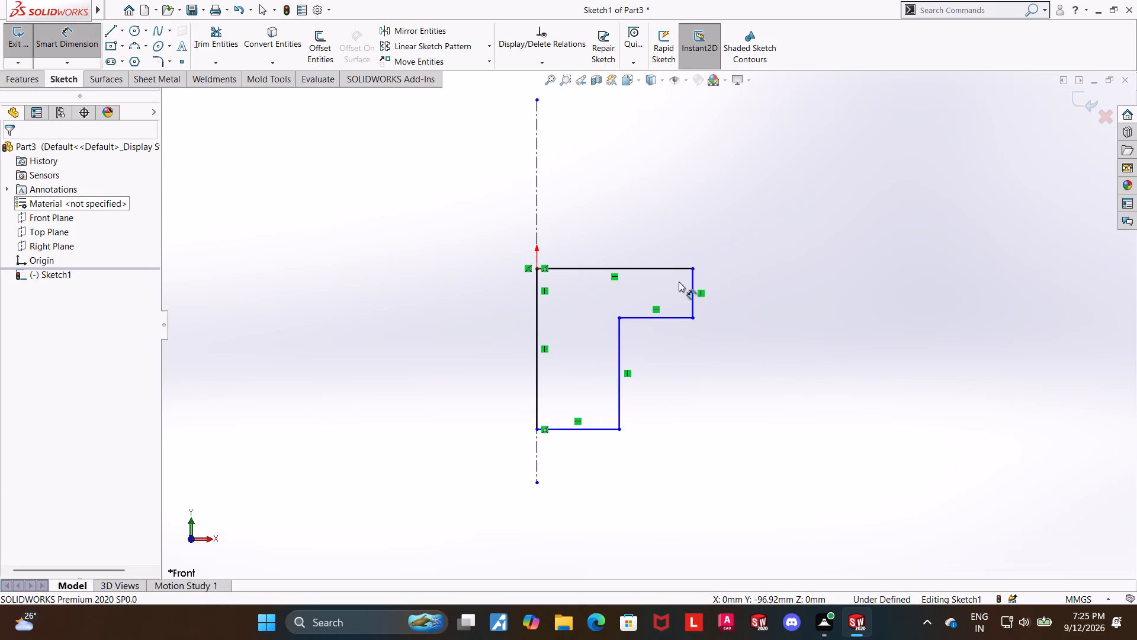
left_click(692, 295)
left_click(535, 223)
left_click(586, 216)
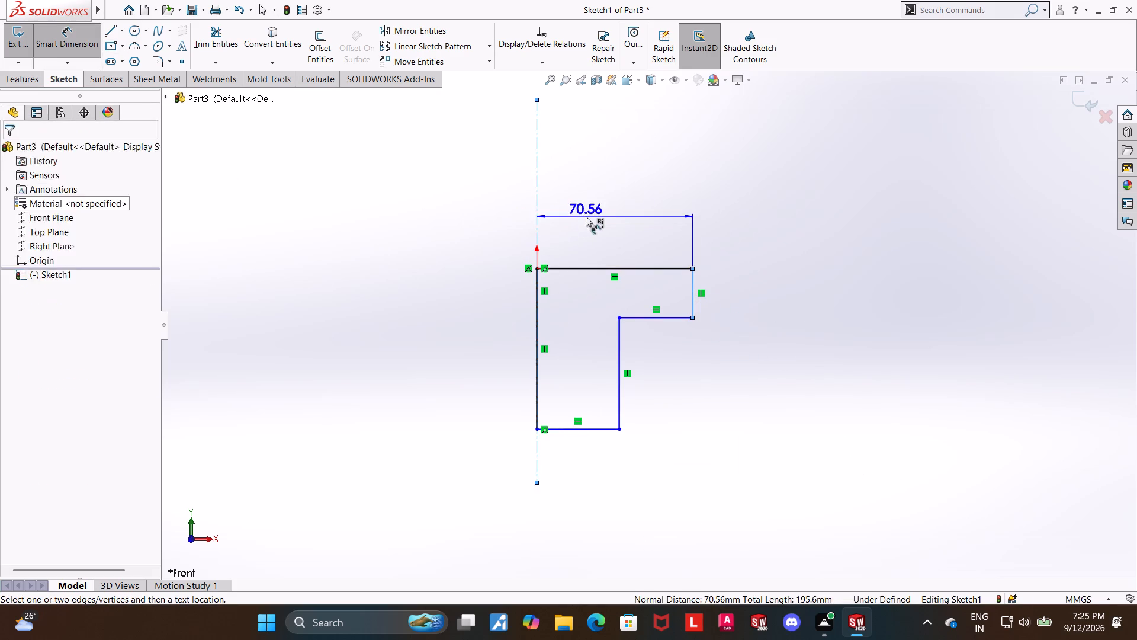
type("50")
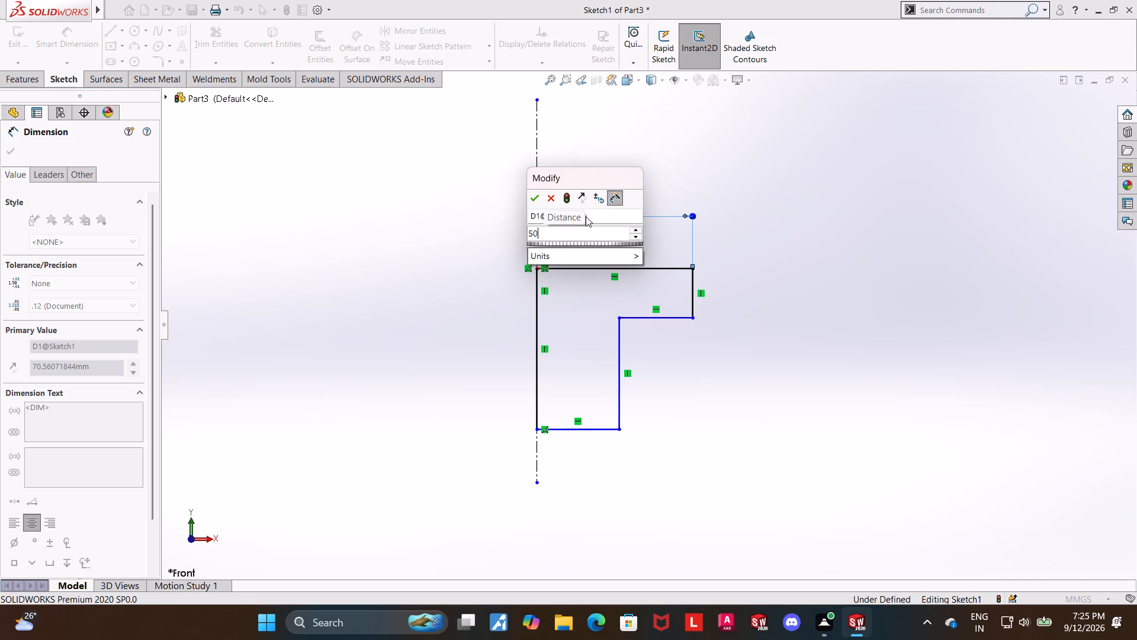
key("Return")
key("Escape")
key("Escape")
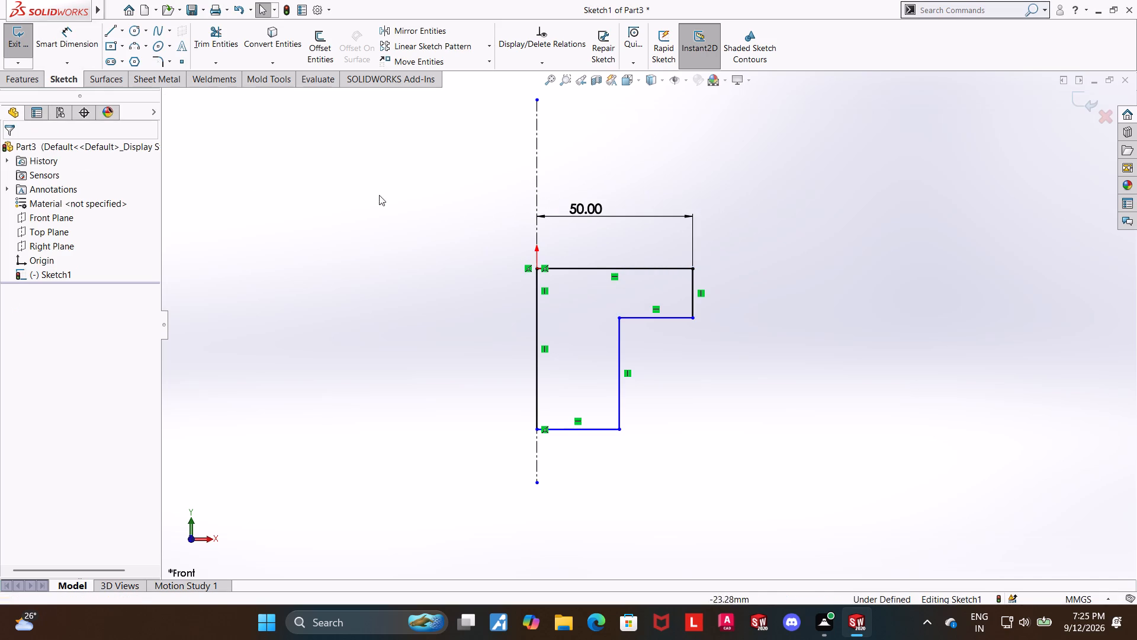
Dimension the profile's bottom horizontal edge as 30 mm.
left_click(65, 45)
left_click(587, 428)
left_click(581, 465)
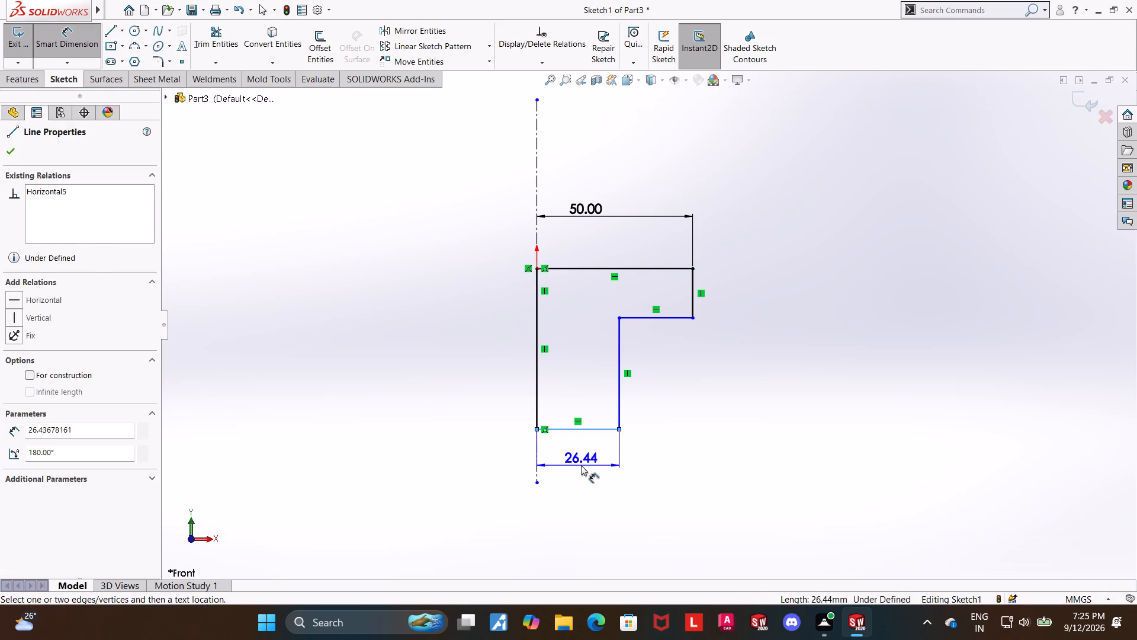
type("30")
key("Return")
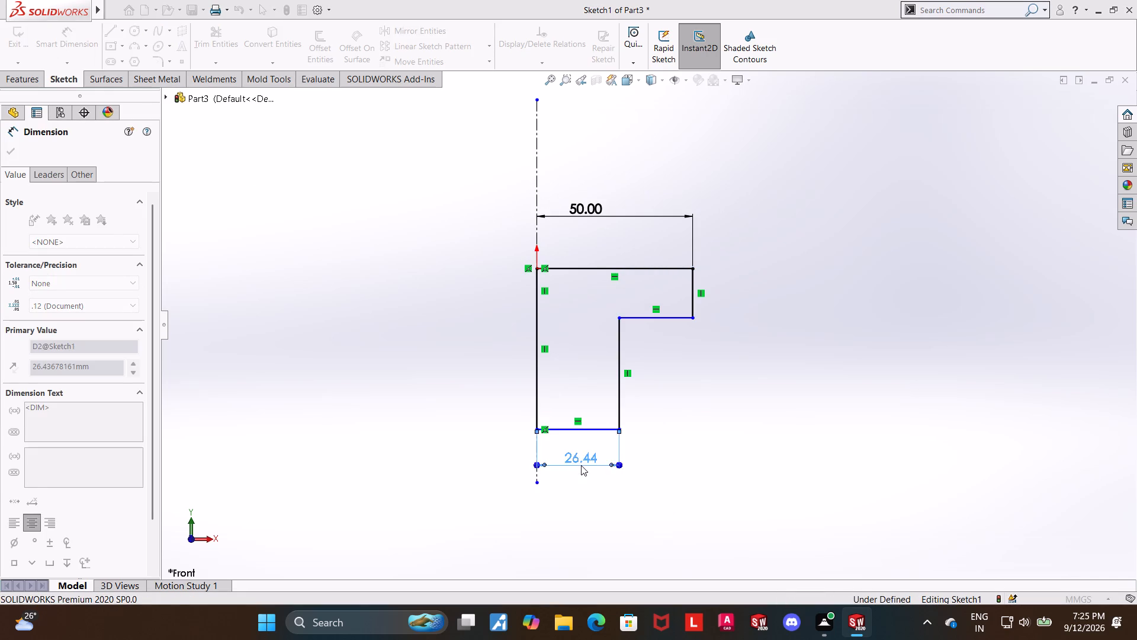
key("Escape")
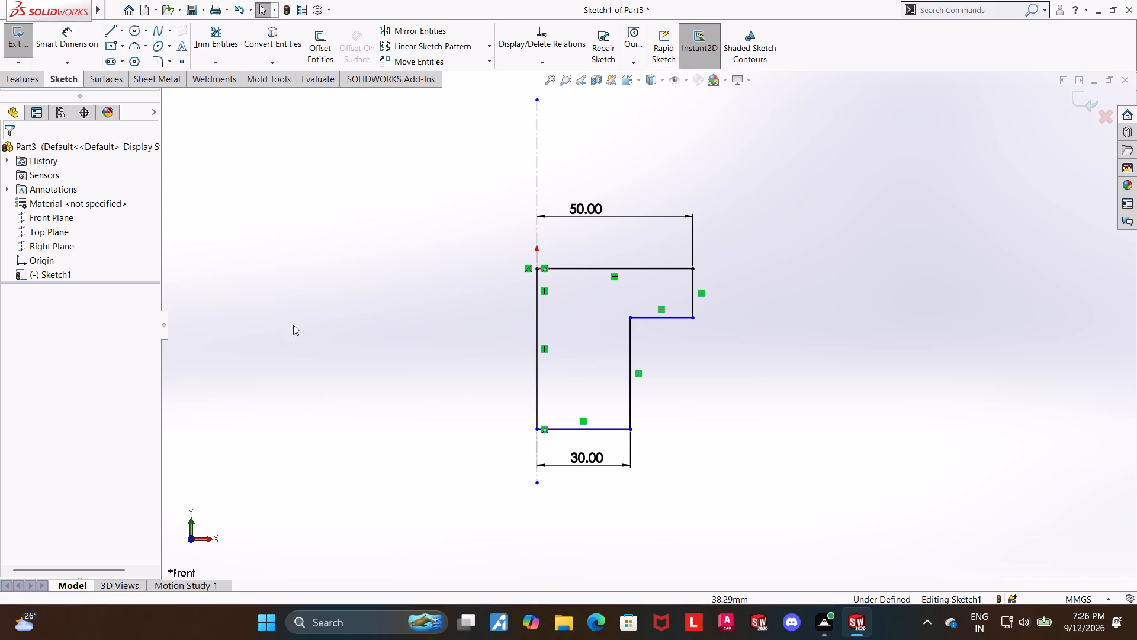
Dimension the outer vertical edge of the profile's wide upper section as 20 mm.
left_click(70, 34)
left_click(694, 293)
left_click(766, 307)
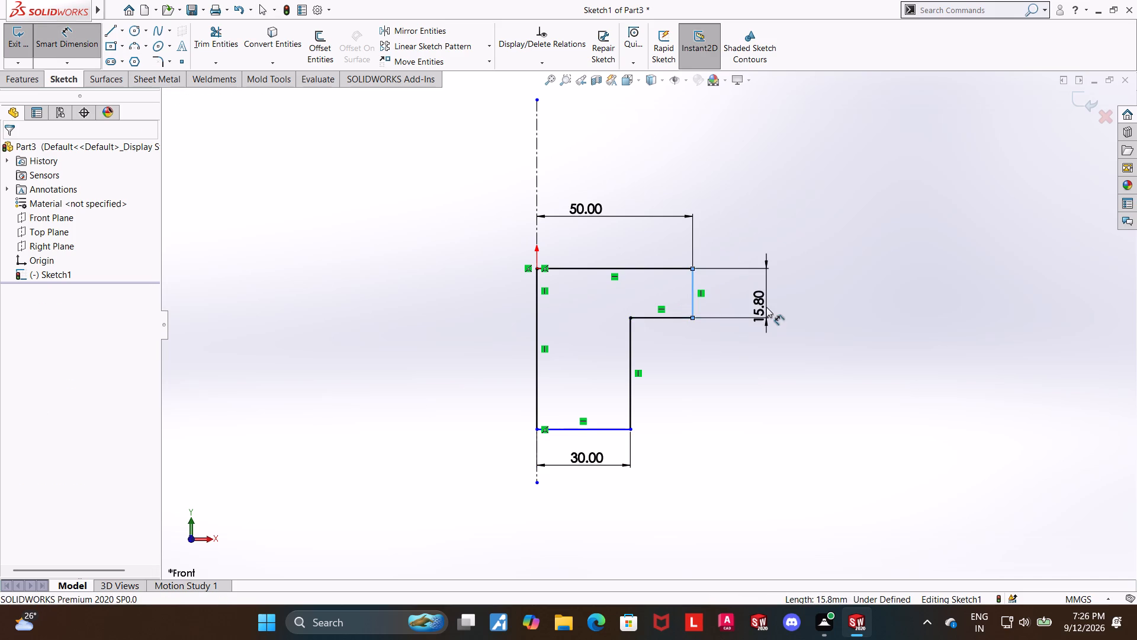
type("20")
key("Return")
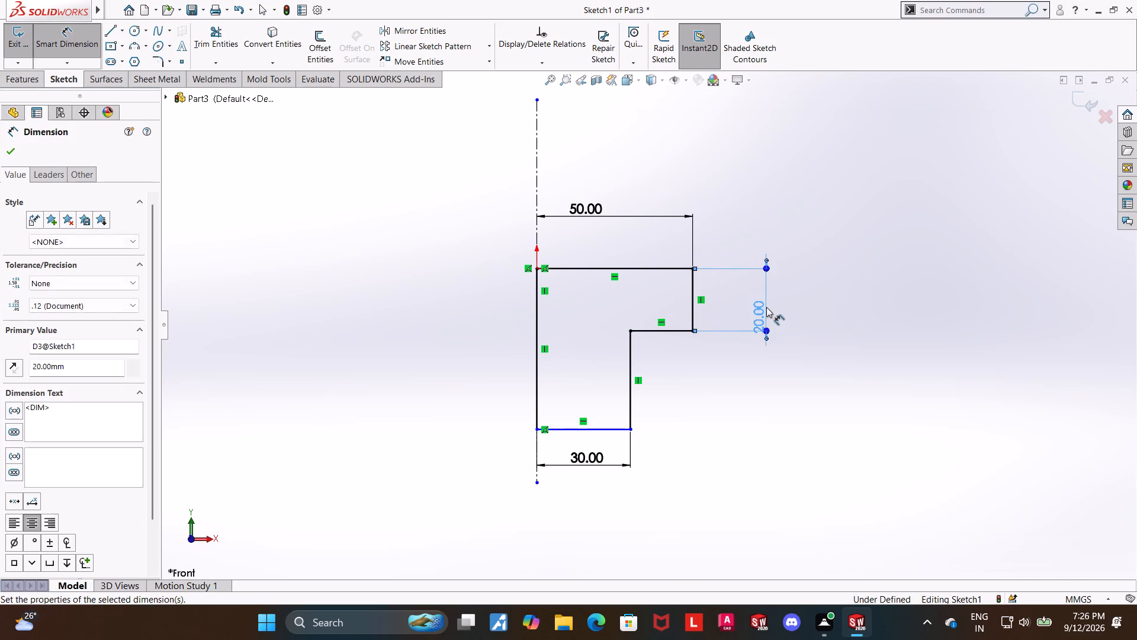
key("Escape")
key("Escape")
Dimension the vertical edge of the profile's narrow lower section as 30 mm.
left_click(82, 38)
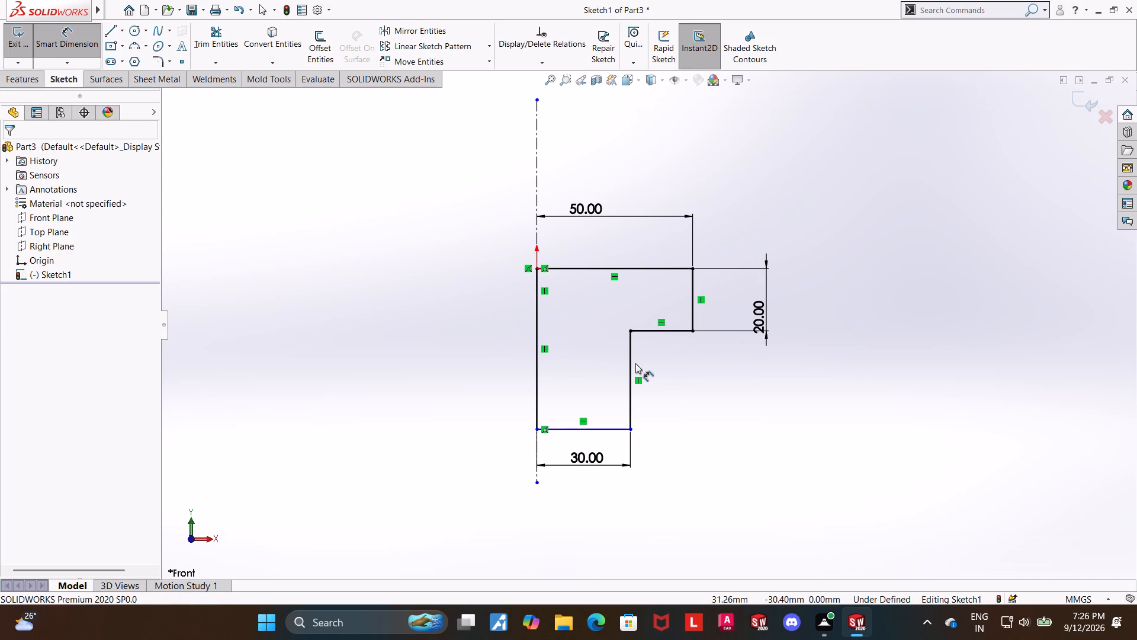
left_click(632, 364)
left_click(703, 377)
type("30")
key("Return")
key("Escape")
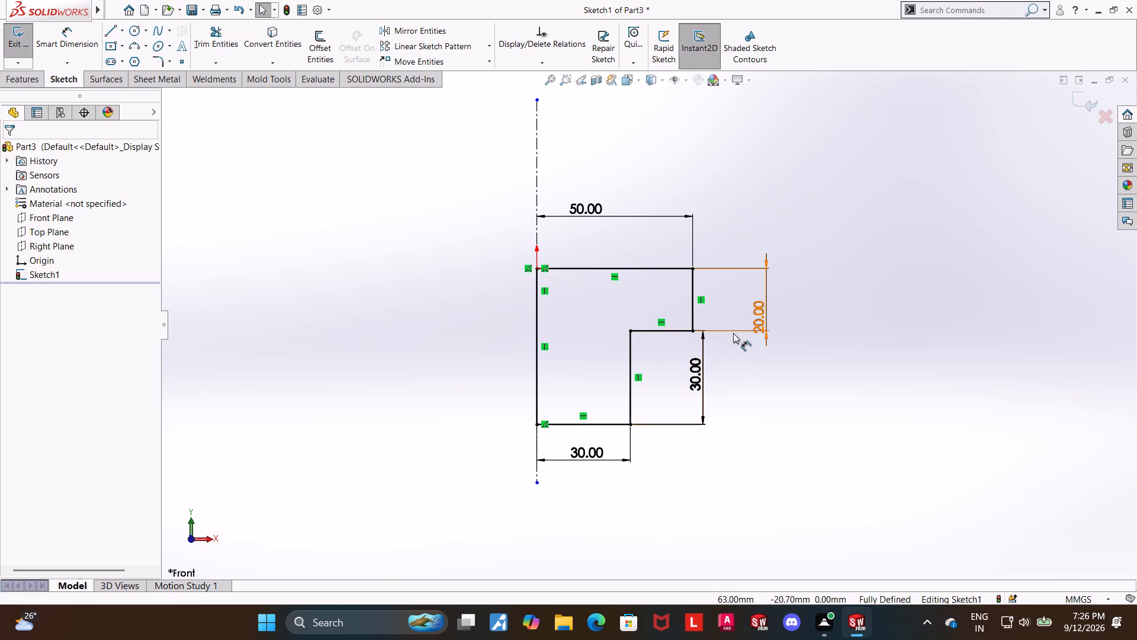
Open the reference drawing screenshot from the Downloads folder, examine the flange's section view, and return to the sketch in SOLIDWORKS.
scroll(726, 333, "down", 3)
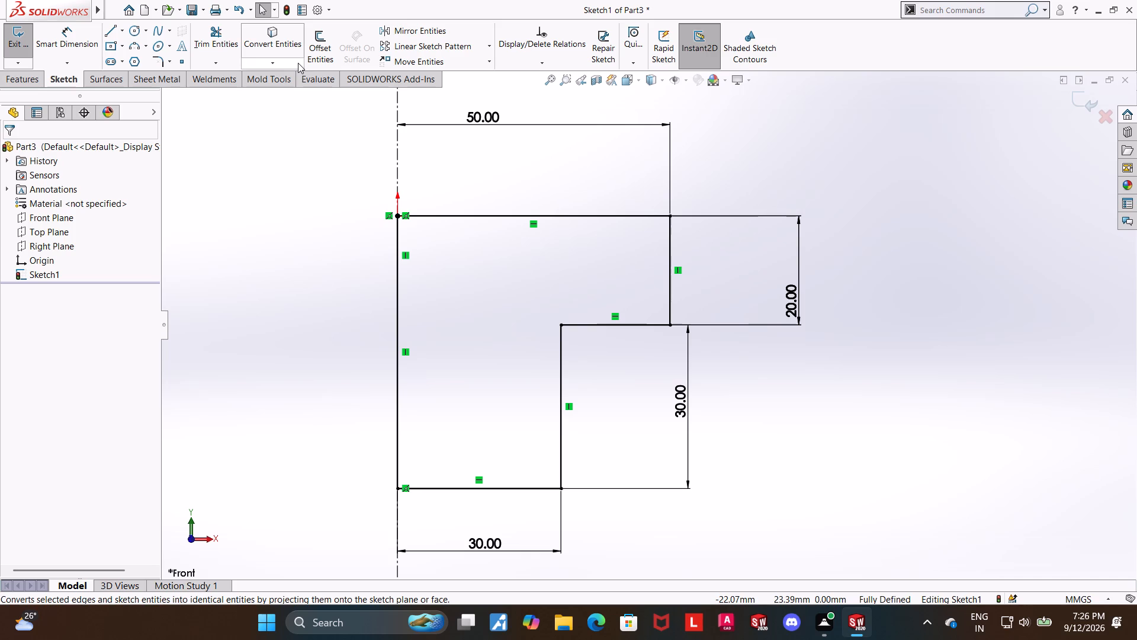
double_click(558, 615)
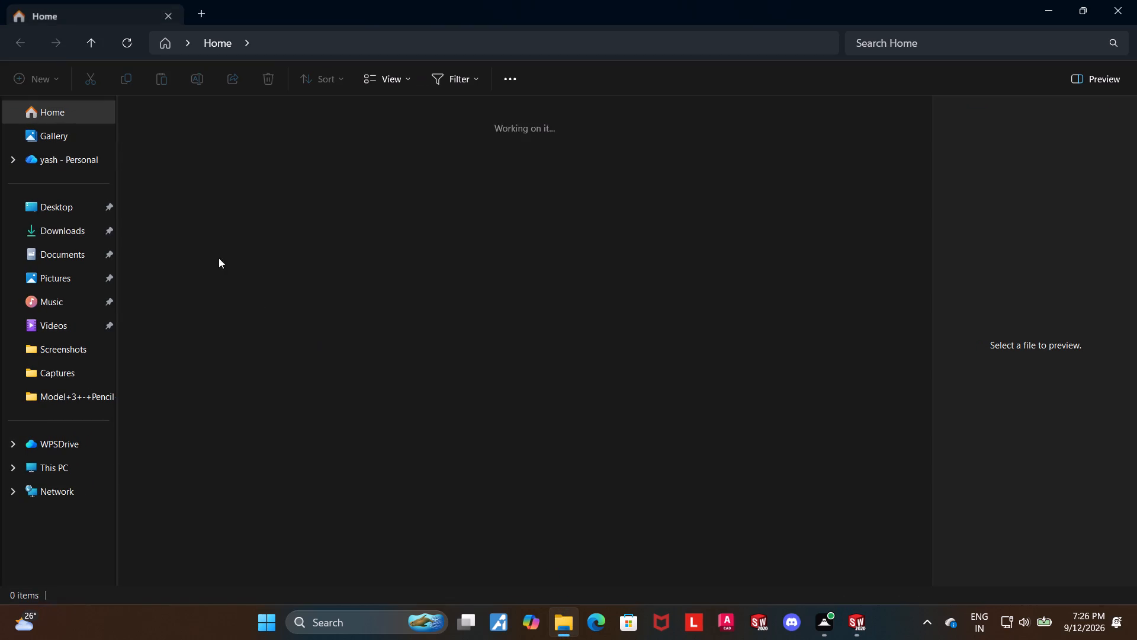
left_click(91, 225)
double_click(183, 178)
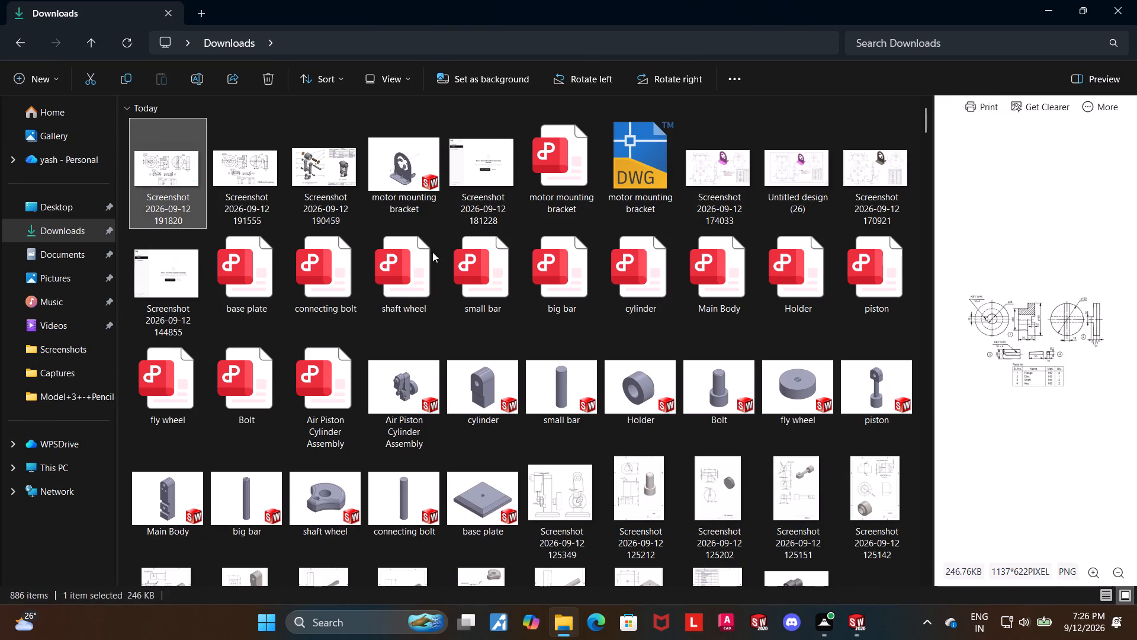
scroll(434, 158, "up", 2)
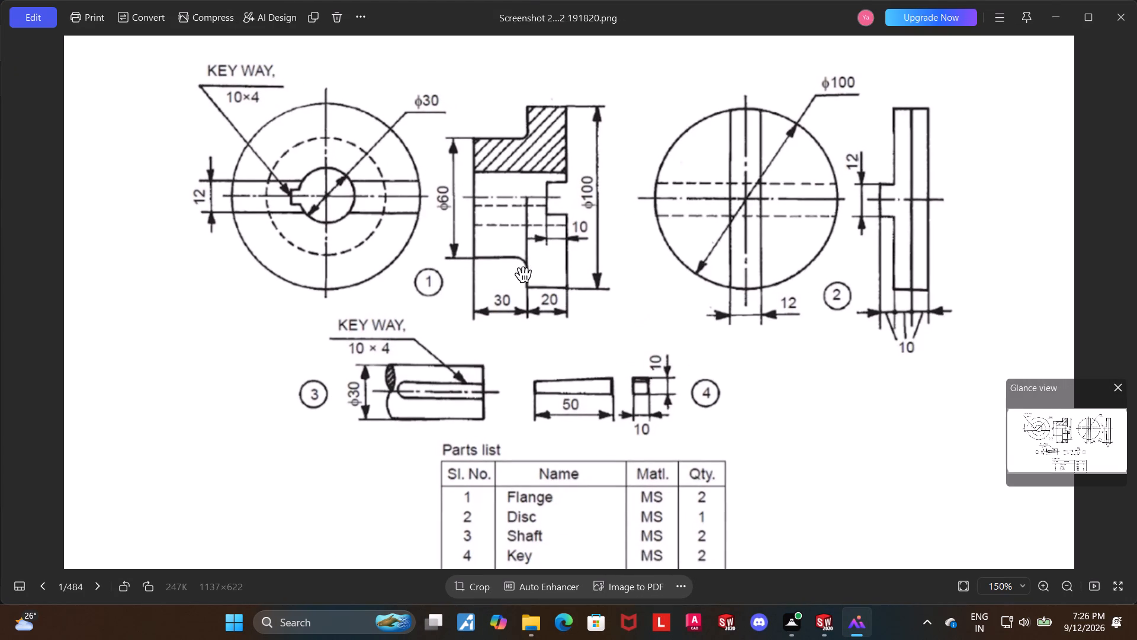
left_click(1129, 28)
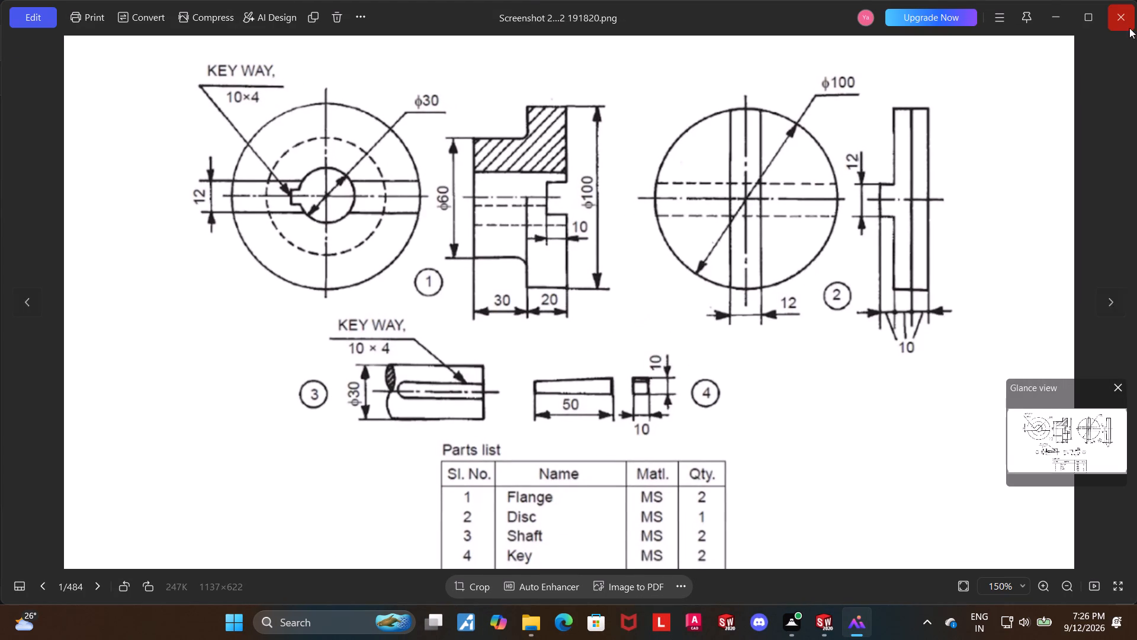
left_click(868, 626)
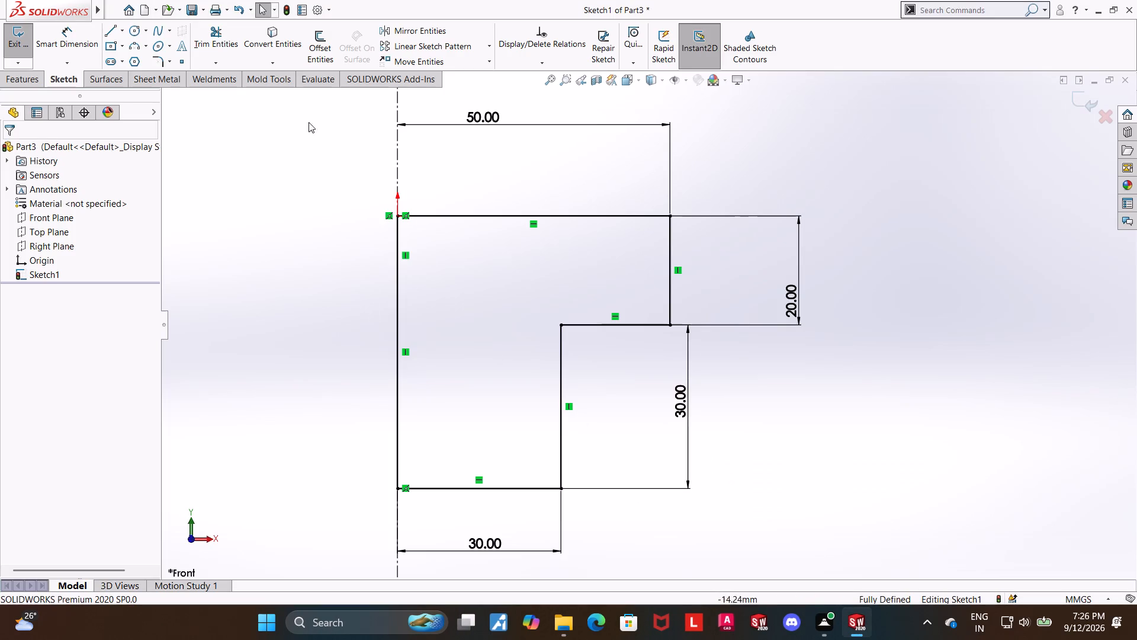
Add a 3 mm sketch fillet at the profile's inner corner where the wide and narrow sections meet.
left_click(157, 55)
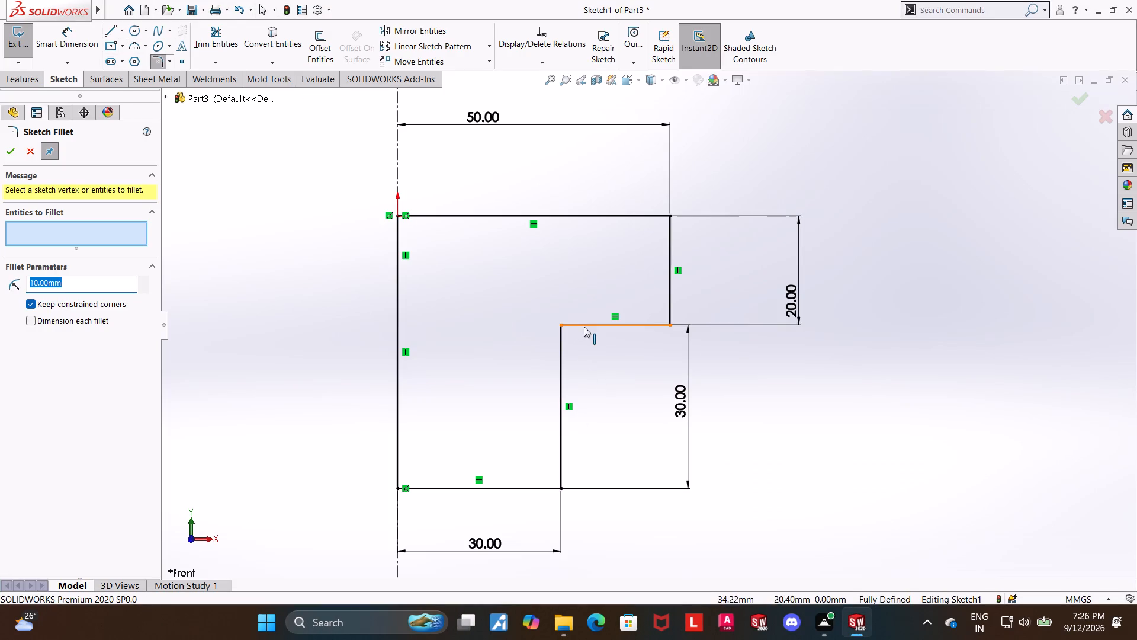
left_click(584, 327)
left_click(563, 344)
left_click_drag(79, 287, 0, 283)
key("3")
key("Return")
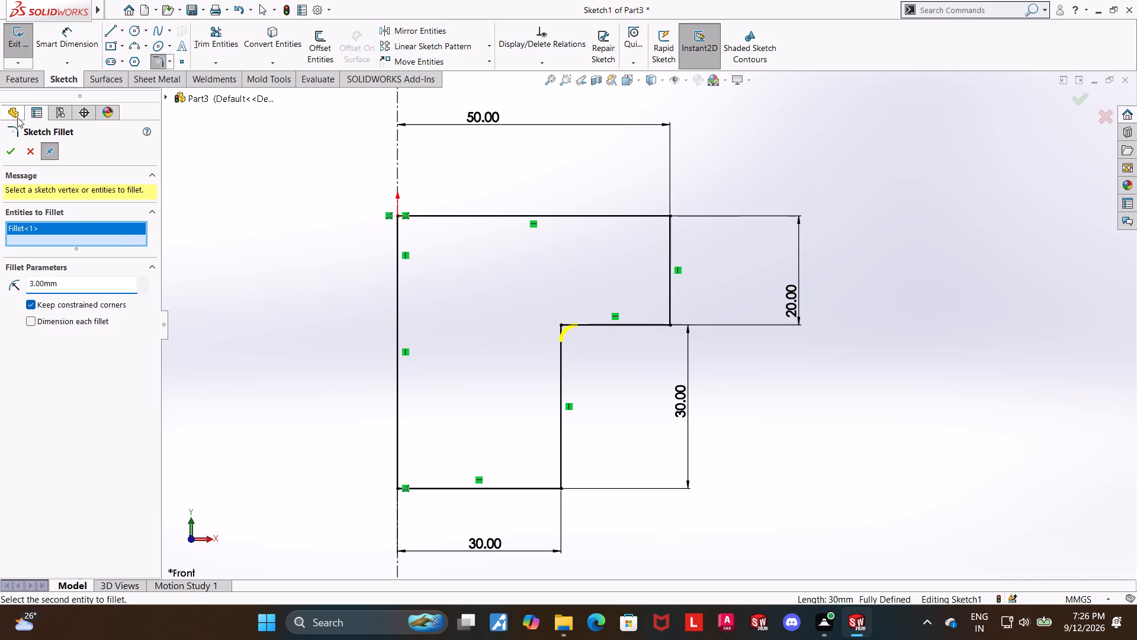
left_click(8, 146)
left_click(844, 415)
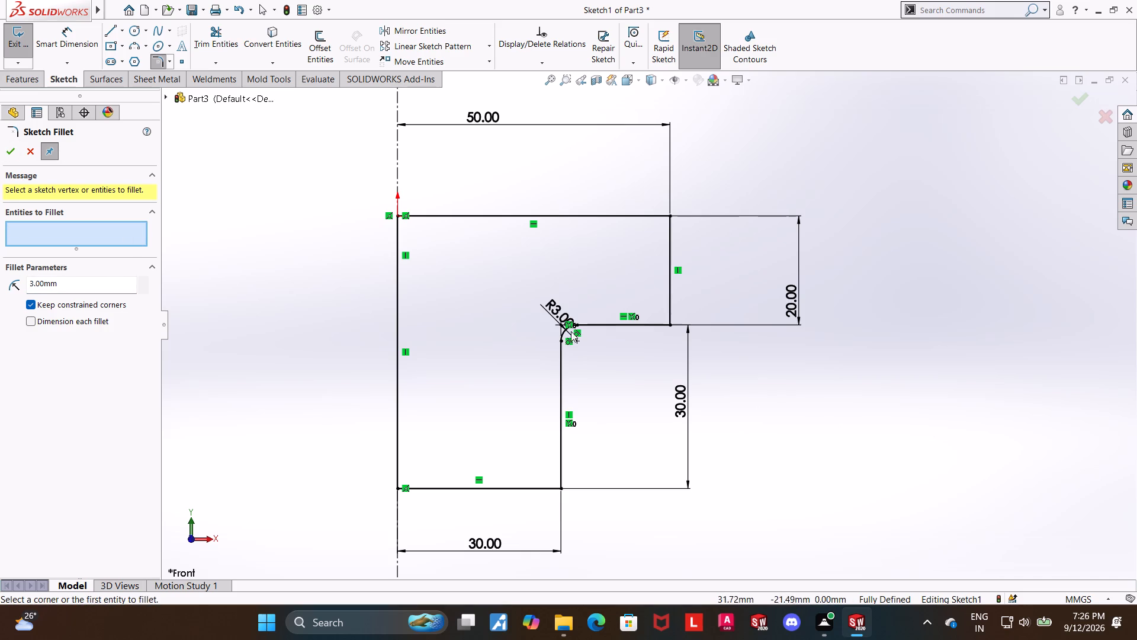
Finish the fillet, exit the profile sketch and revolve the stepped half-profile about the vertical centerline into a solid.
scroll(582, 327, "down", 5)
scroll(592, 364, "up", 6)
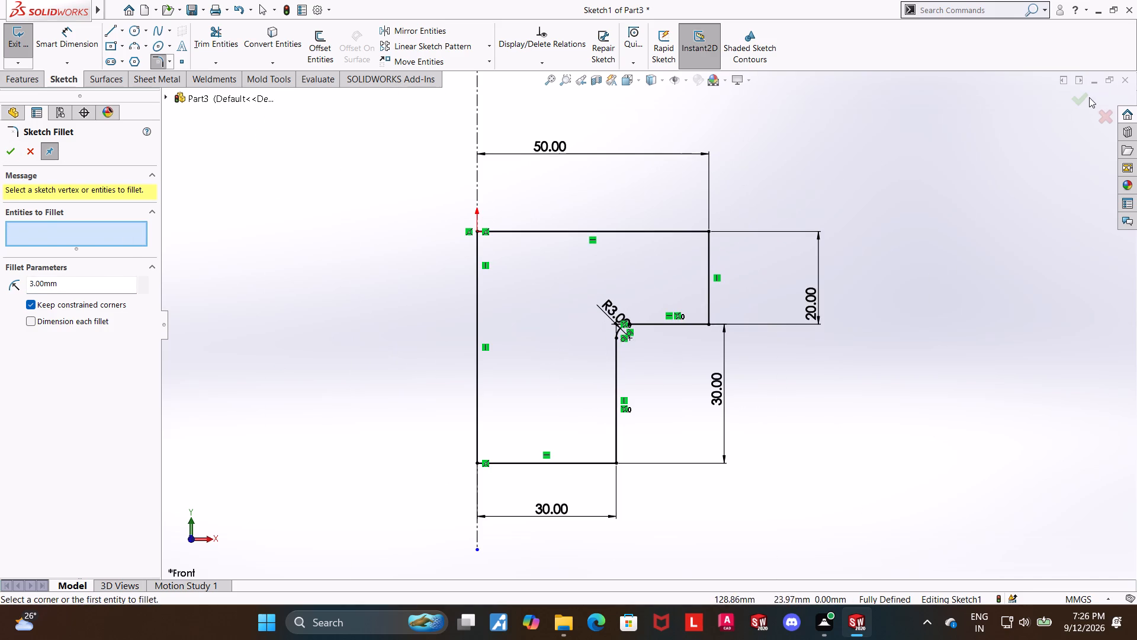
left_click(1085, 97)
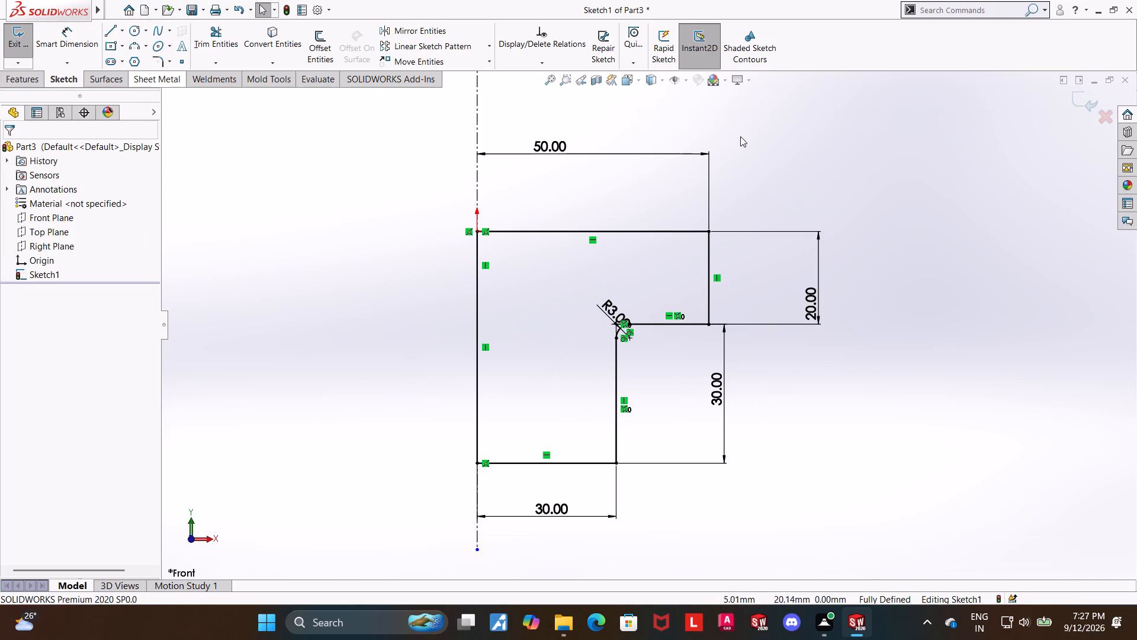
left_click(1077, 98)
middle_click_drag(947, 216, 929, 216)
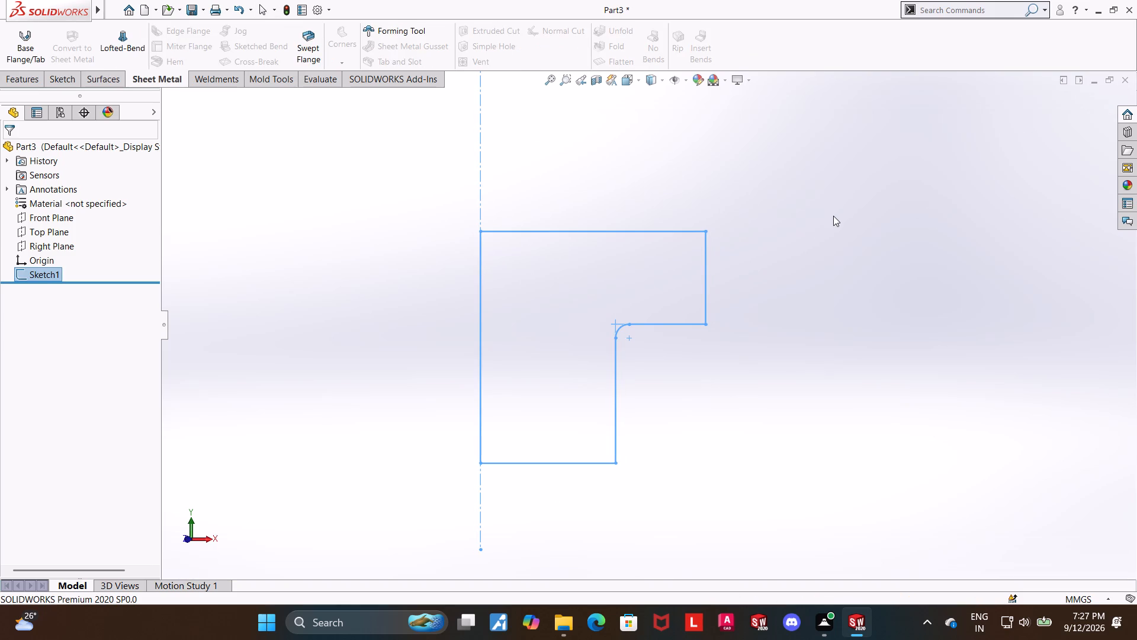
left_click(29, 81)
left_click(63, 43)
middle_click_drag(376, 195, 372, 246)
scroll(352, 233, "up", 1)
left_click(1, 149)
left_click(6, 152)
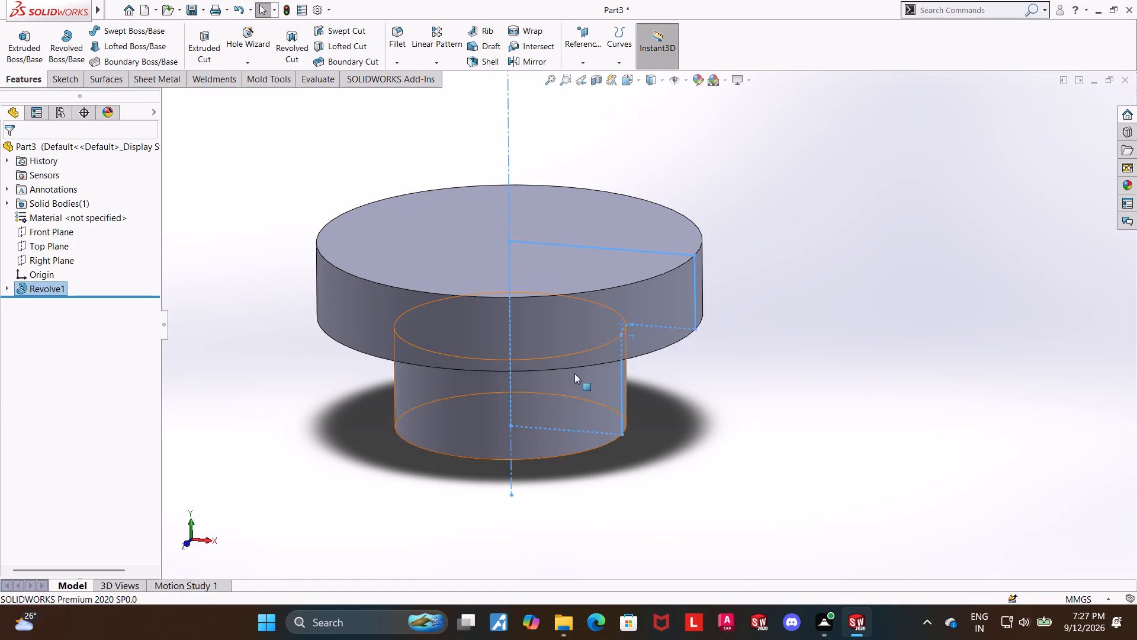
Start a sketch on the flange's flat top face and draw a circle about 40 mm in diameter centered on the origin.
left_click(574, 373)
left_click(778, 431)
middle_click_drag(777, 417, 790, 277)
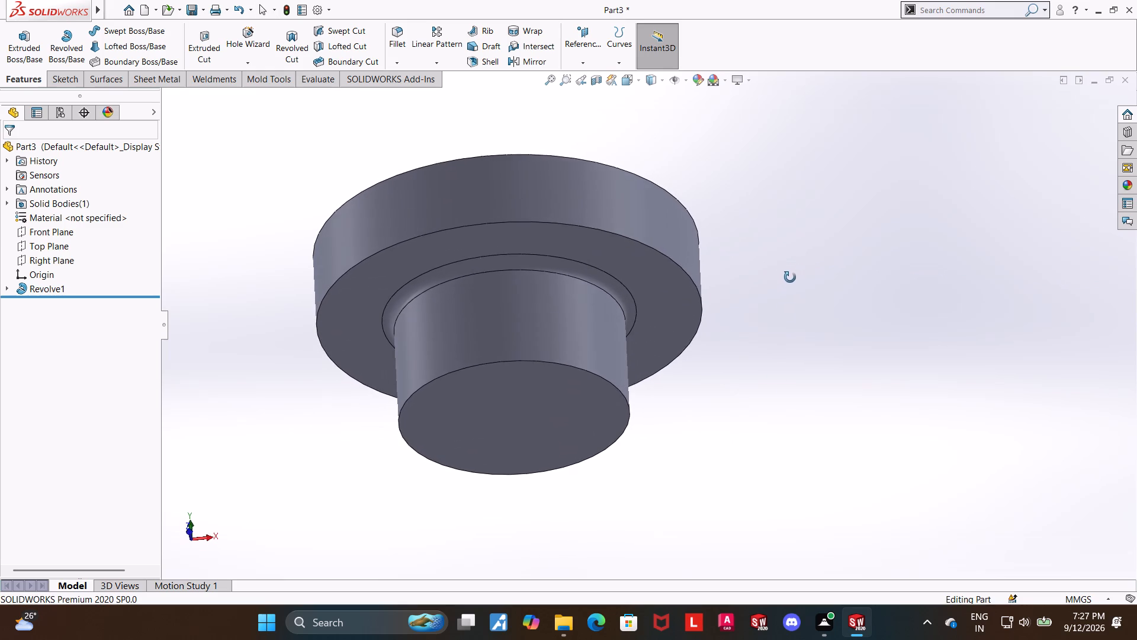
middle_click_drag(790, 277, 789, 312)
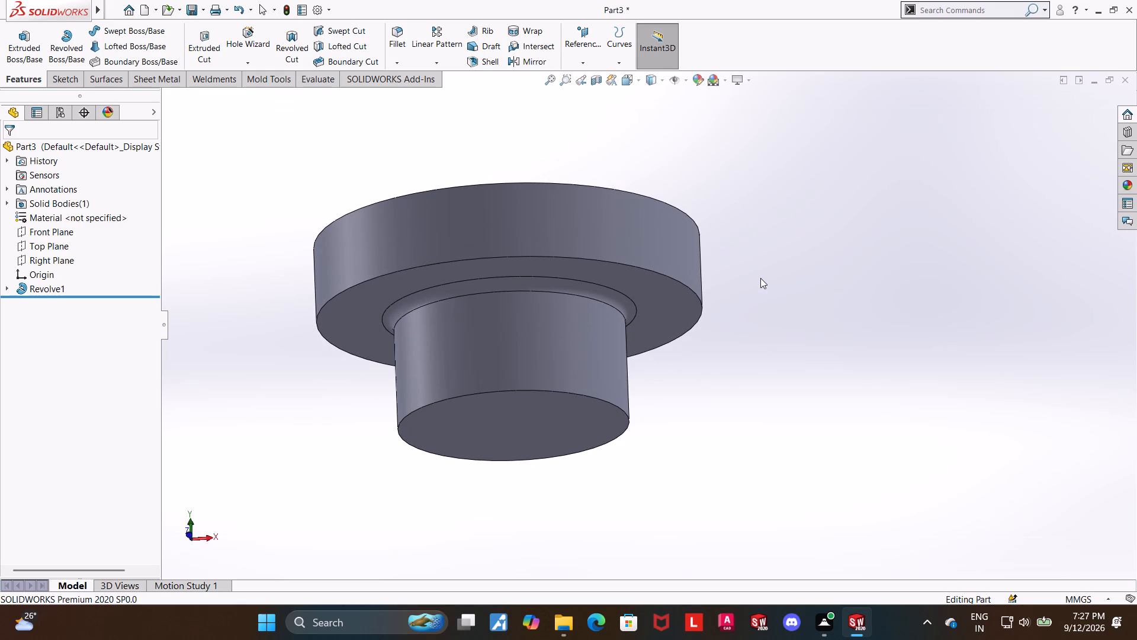
middle_click_drag(760, 278, 776, 376)
left_click(502, 222)
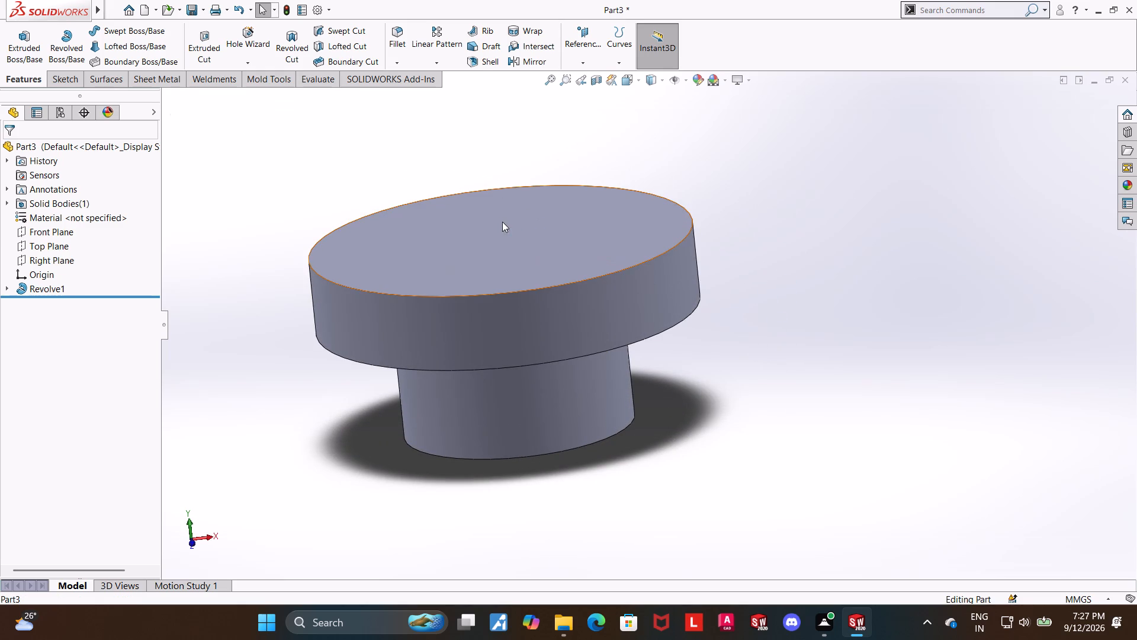
left_click(551, 189)
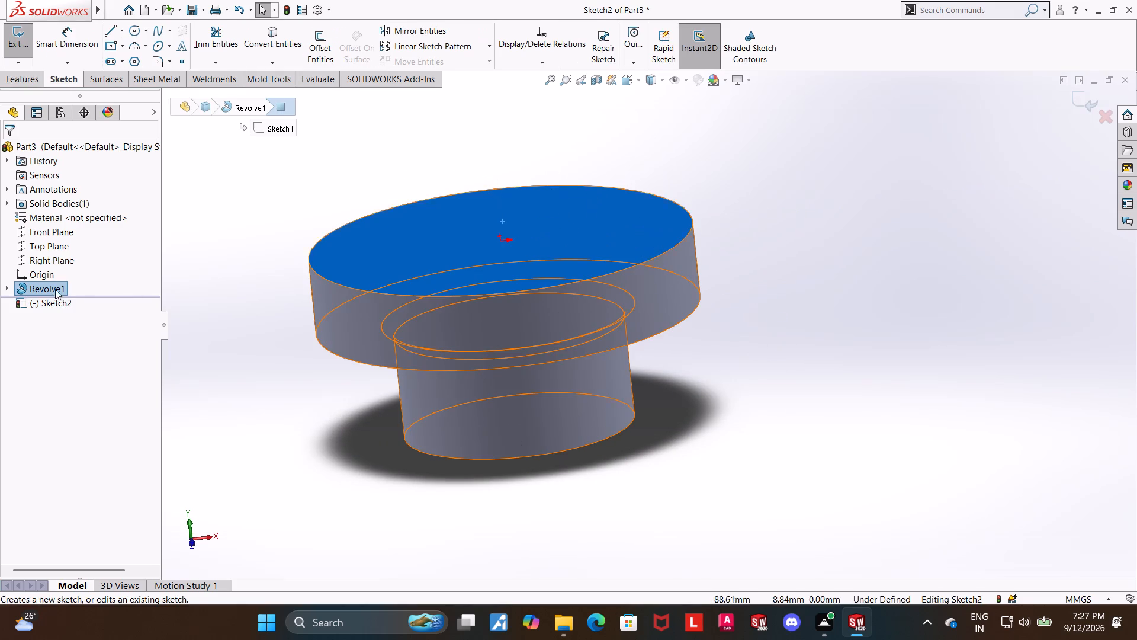
left_click(61, 303)
left_click(94, 289)
left_click(137, 31)
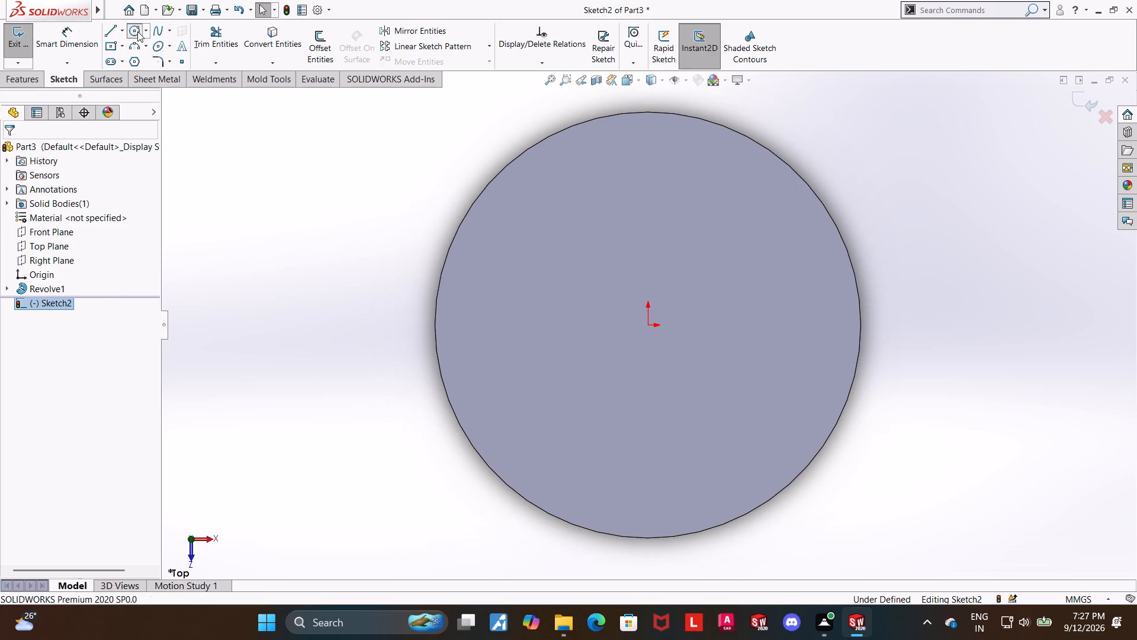
left_click(647, 325)
left_click(730, 300)
key("Escape")
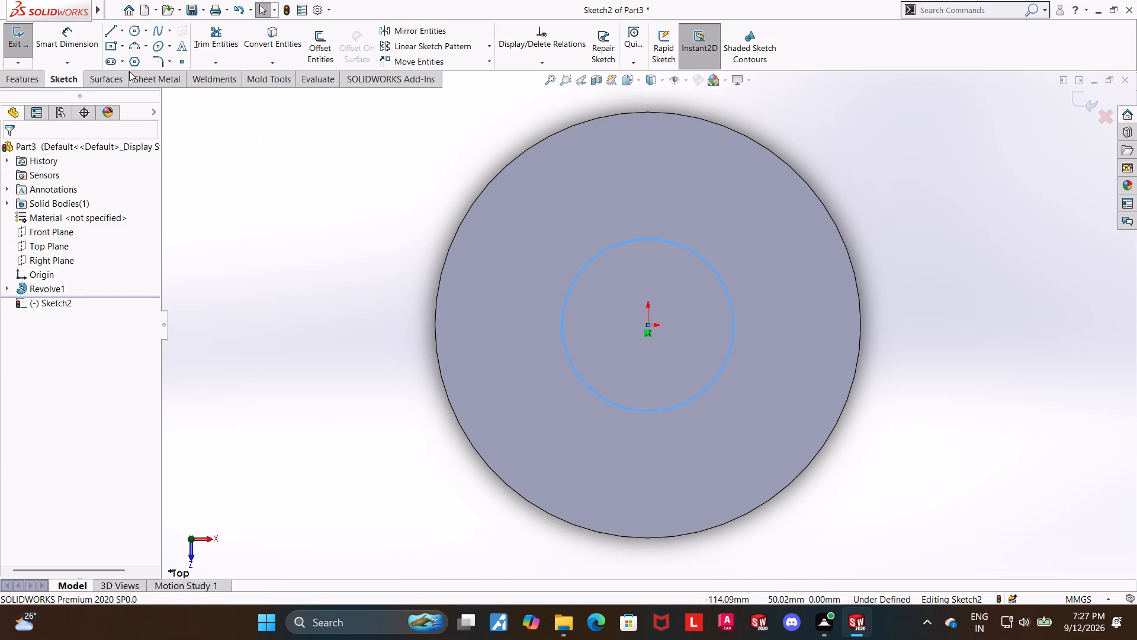
Dimension the central circle's diameter as 30 mm.
left_click(70, 26)
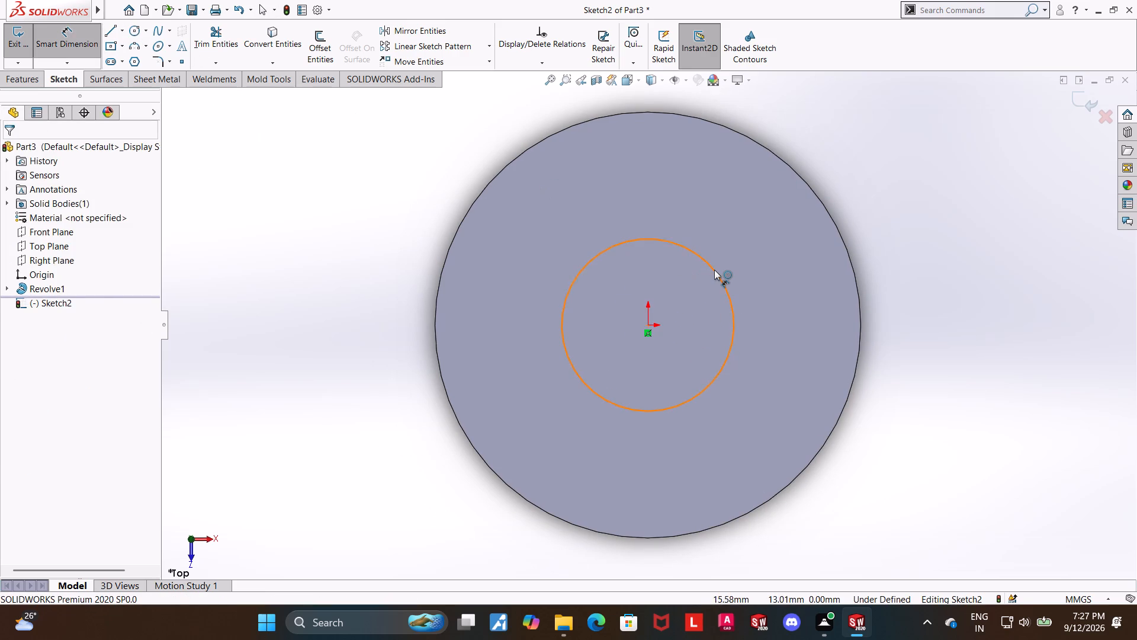
left_click(714, 270)
double_click(738, 245)
type("30")
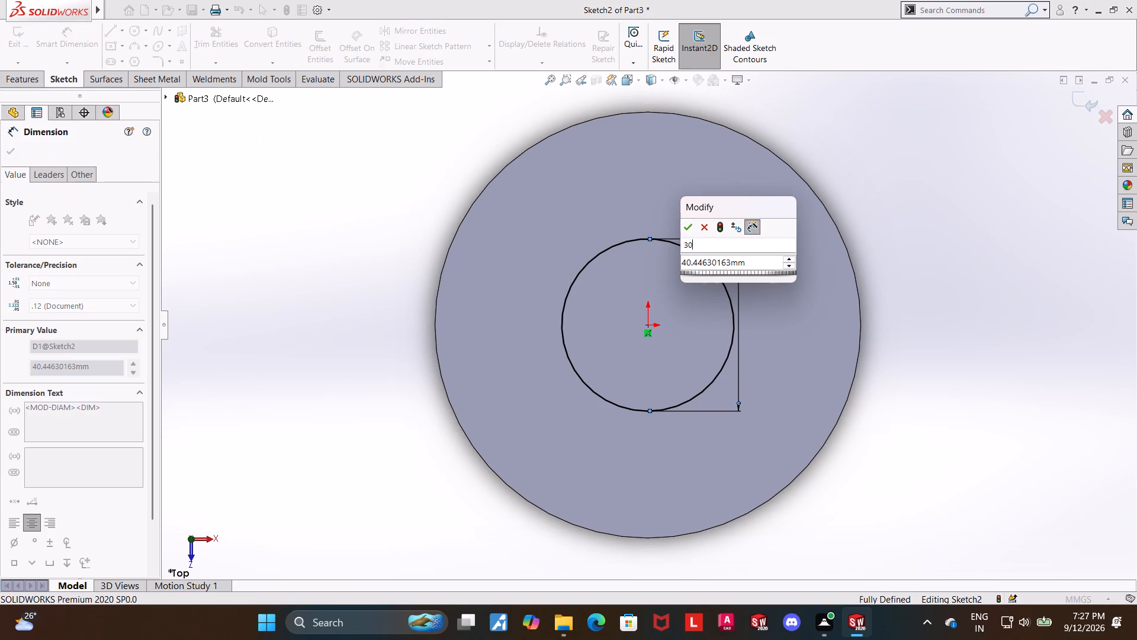
key("Return")
key("Escape")
scroll(759, 255, "down", 3)
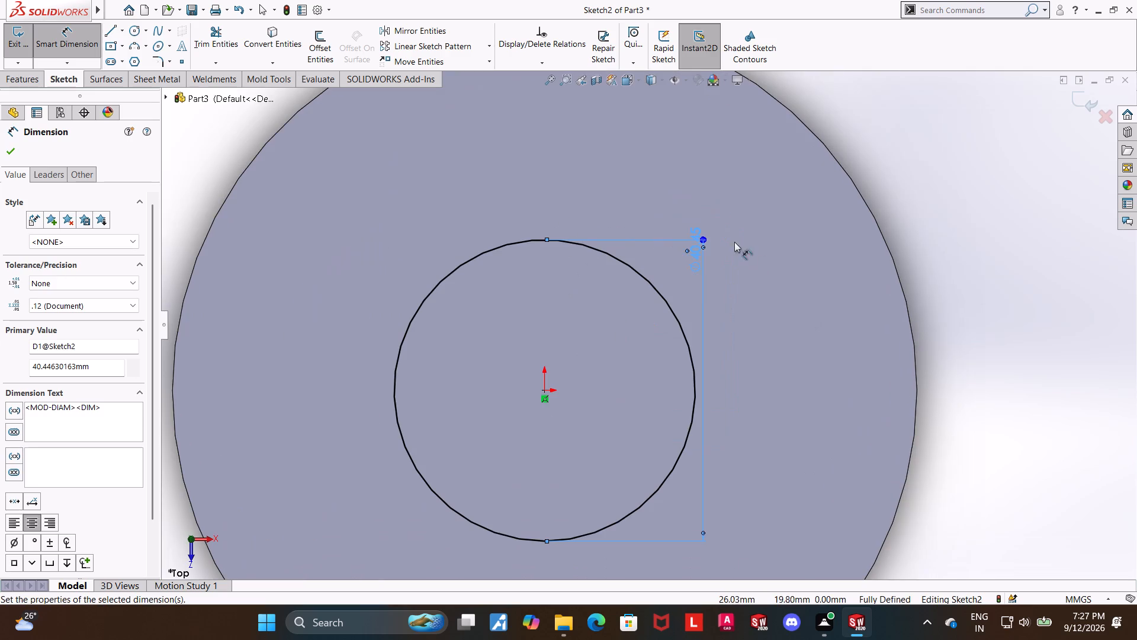
key("Escape")
double_click(690, 258)
type("30")
key("Return")
key("Escape")
scroll(639, 401, "up", 5)
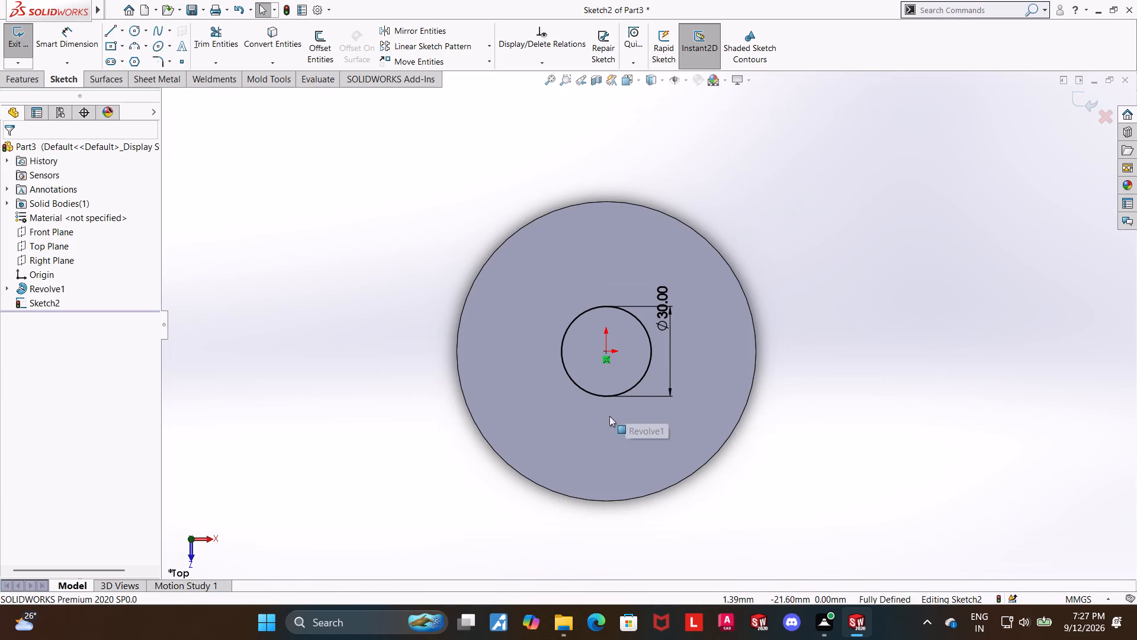
scroll(561, 376, "down", 2)
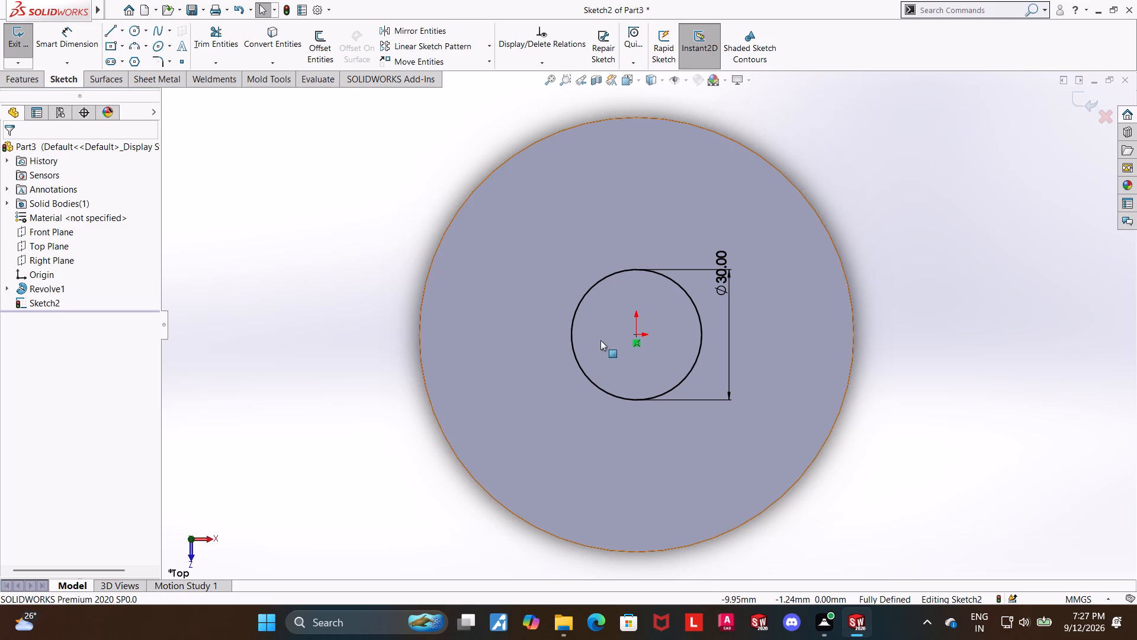
key("Escape")
key("Escape")
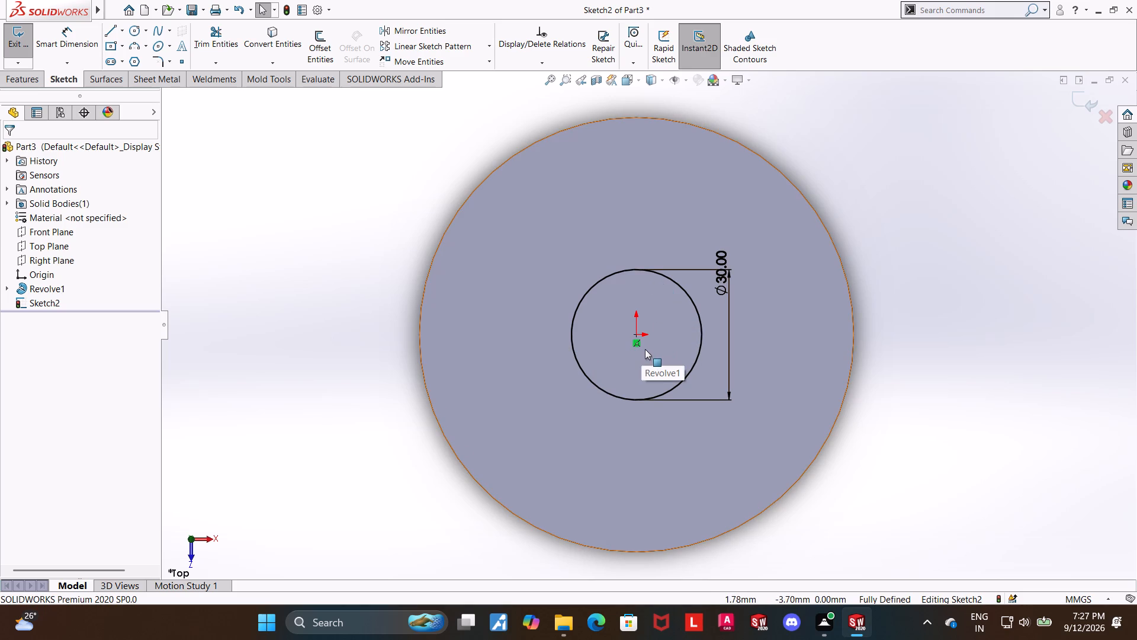
Draw a vertical centerline about 108 mm long through the origin, spanning the whole flange face.
left_click(123, 30)
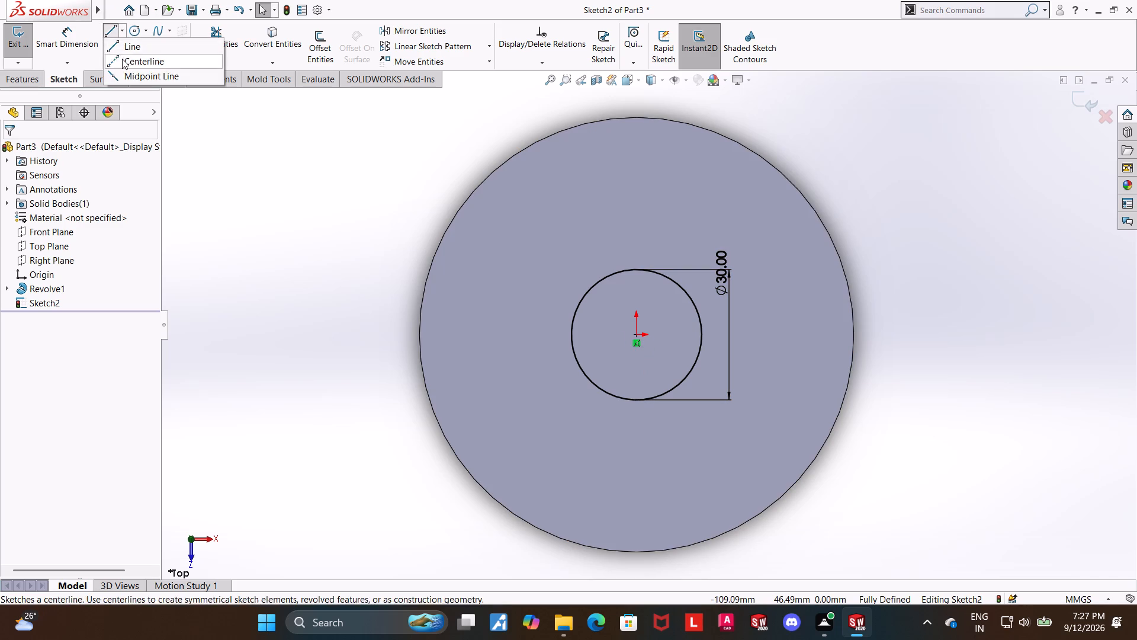
left_click(122, 59)
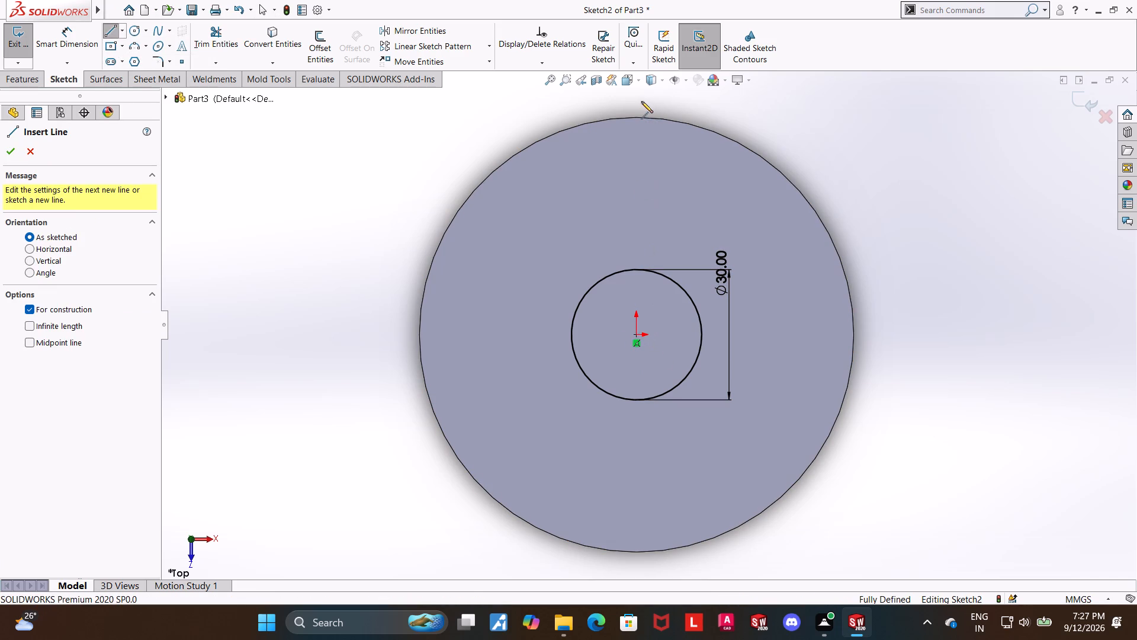
left_click(638, 100)
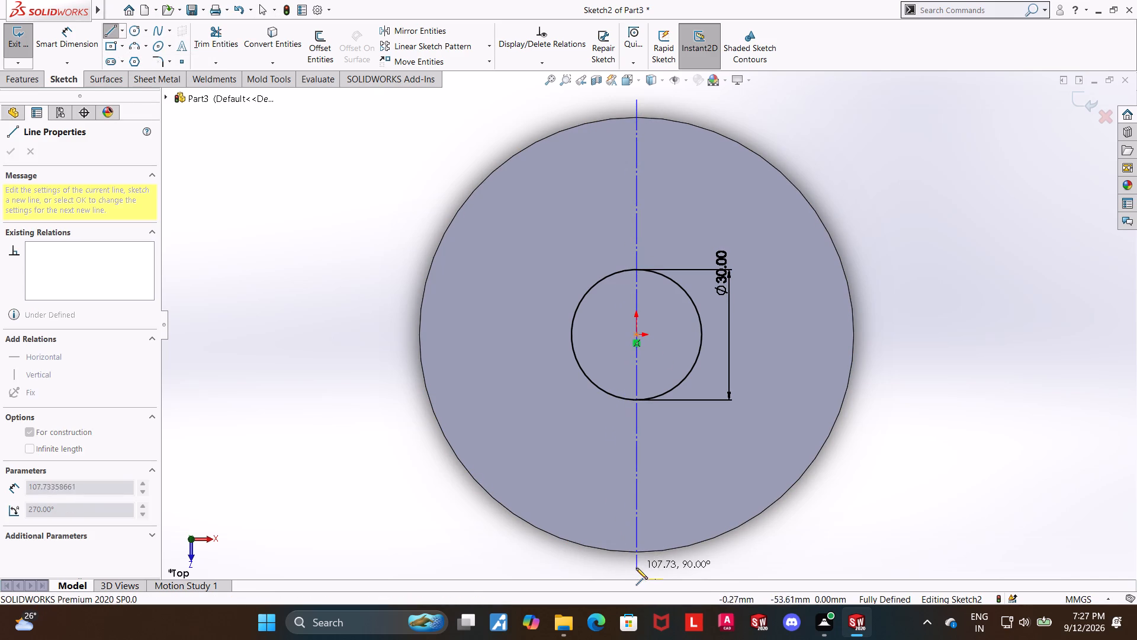
left_click(637, 569)
key("Escape")
key("Escape")
key("Escape")
Draw a center rectangle about 5.6 mm wide and 7.8 mm high, centered where the vertical centerline meets the top of the circle.
scroll(645, 260, "down", 3)
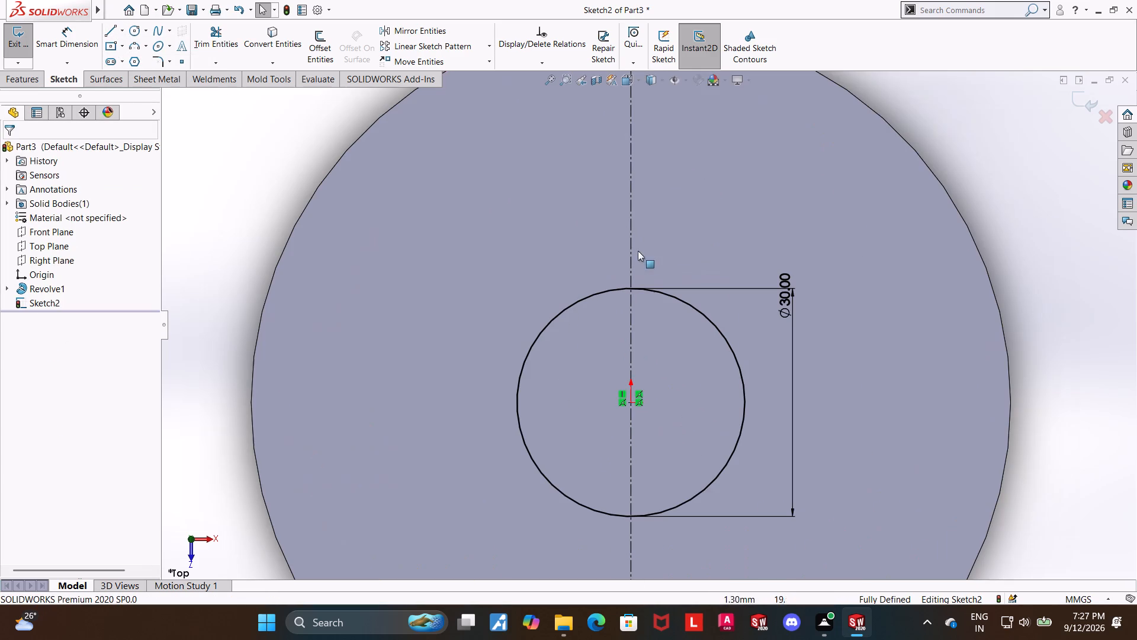
left_click(111, 46)
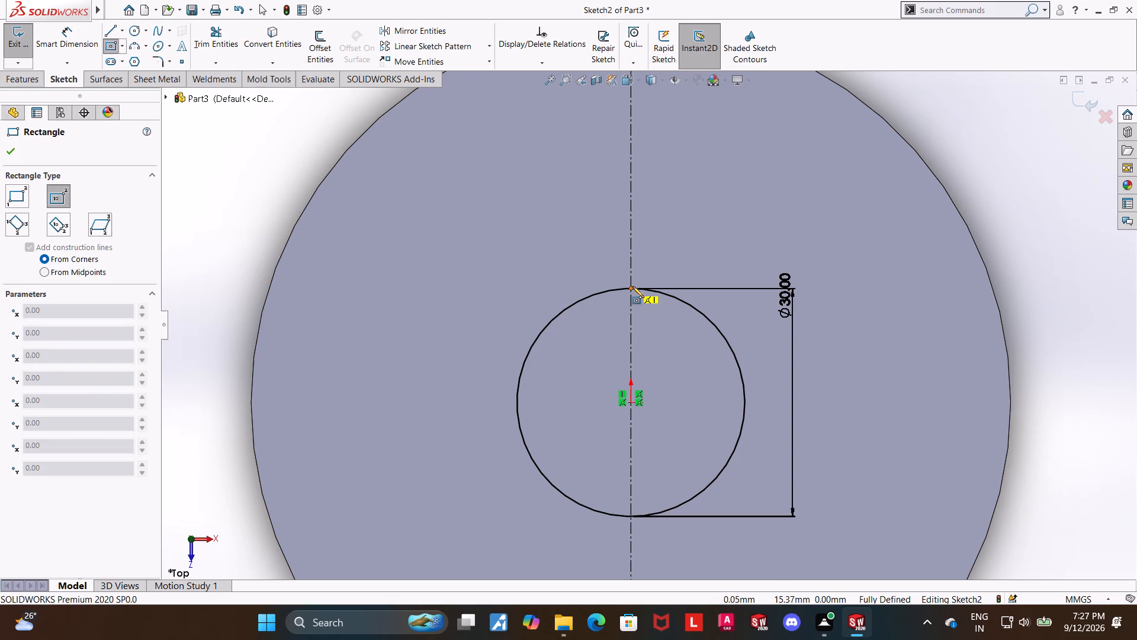
left_click(631, 286)
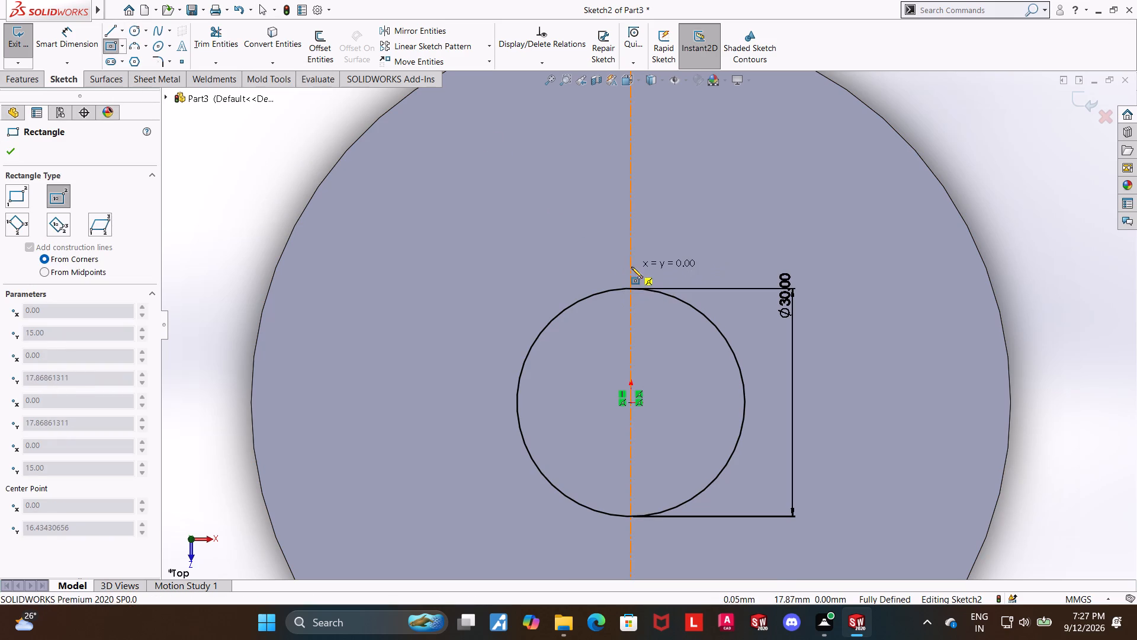
left_click(629, 289)
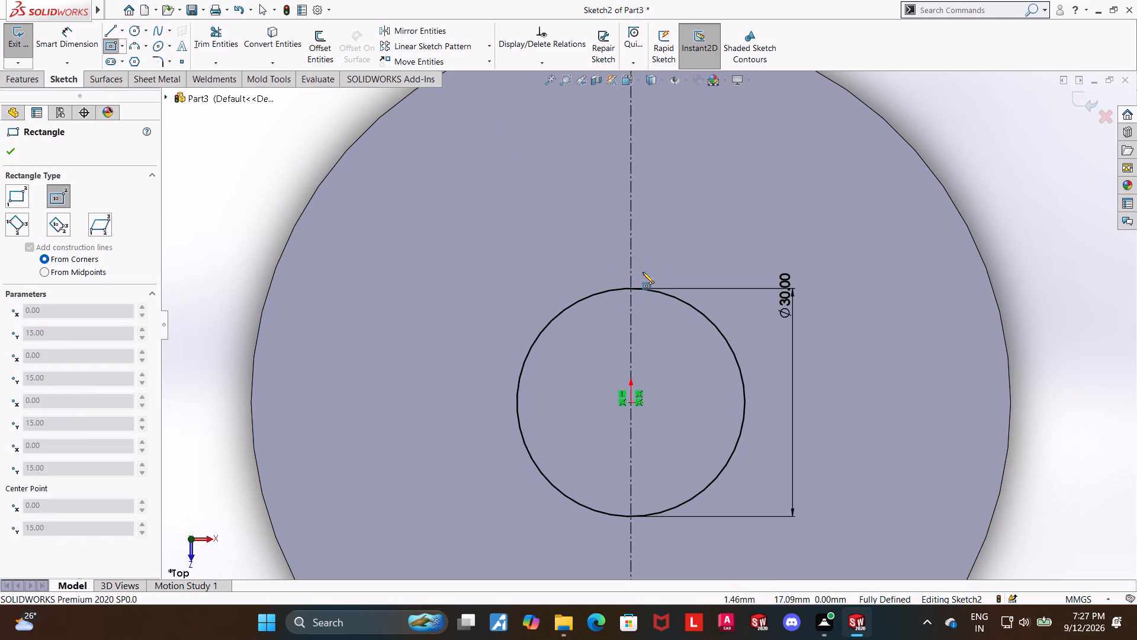
left_click(631, 287)
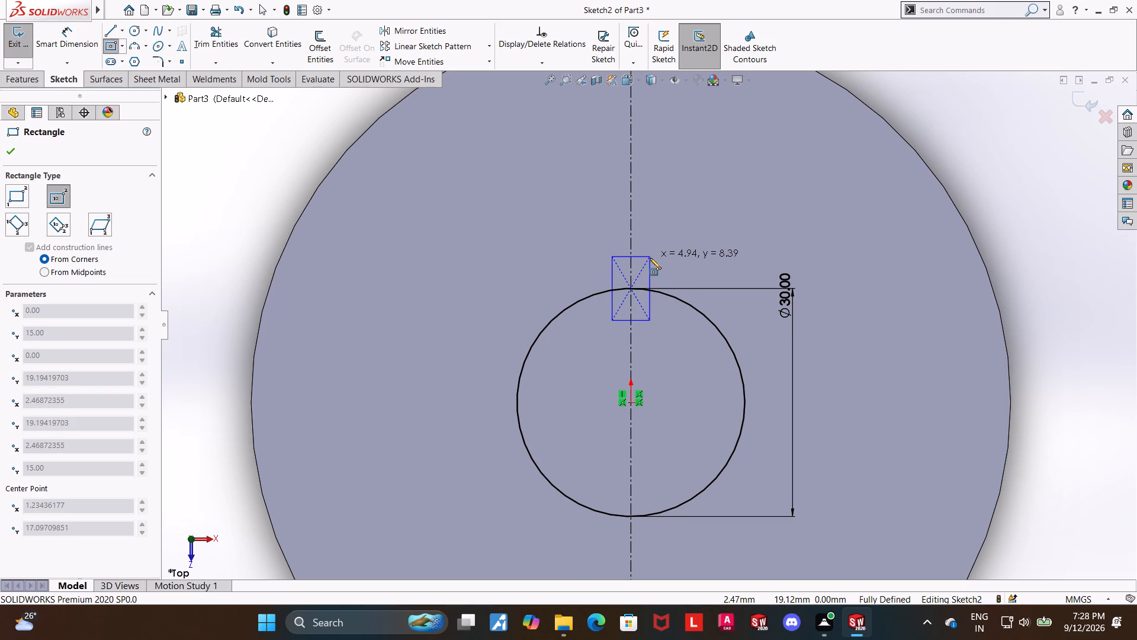
left_click(652, 259)
key("Escape")
key("Escape")
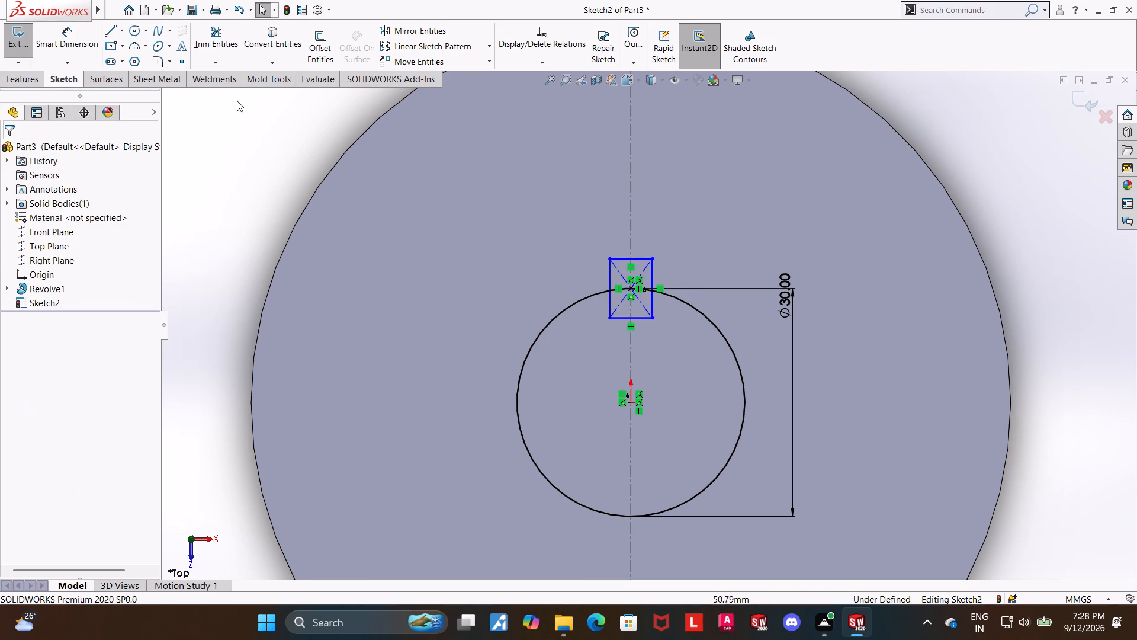
key("Escape")
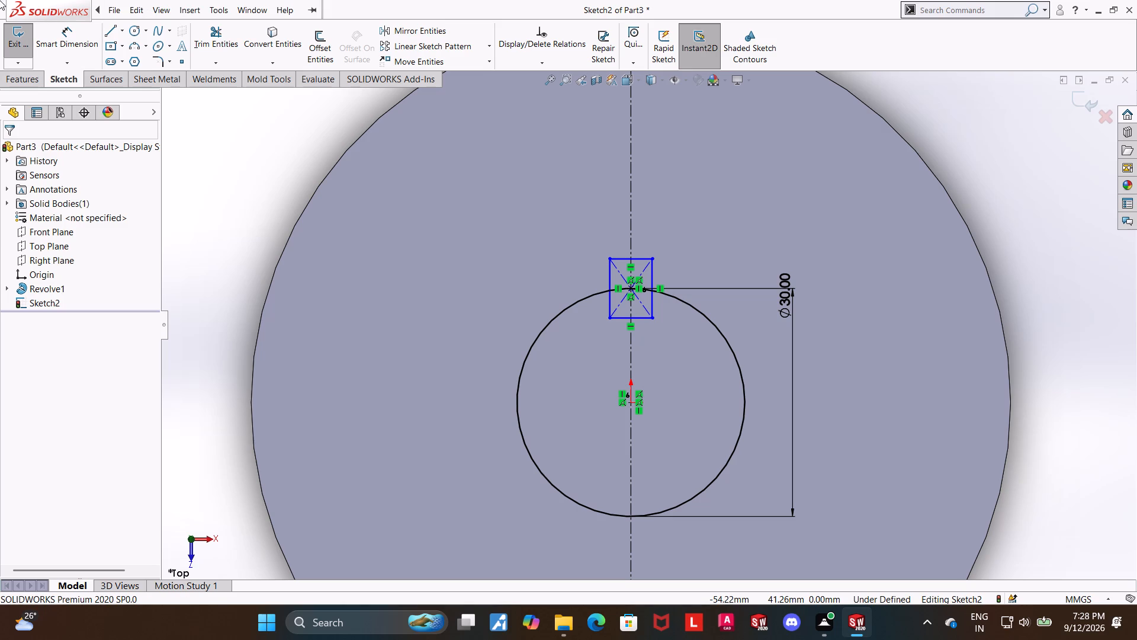
Dimension the rectangle's vertical side as 4 mm.
left_click(70, 44)
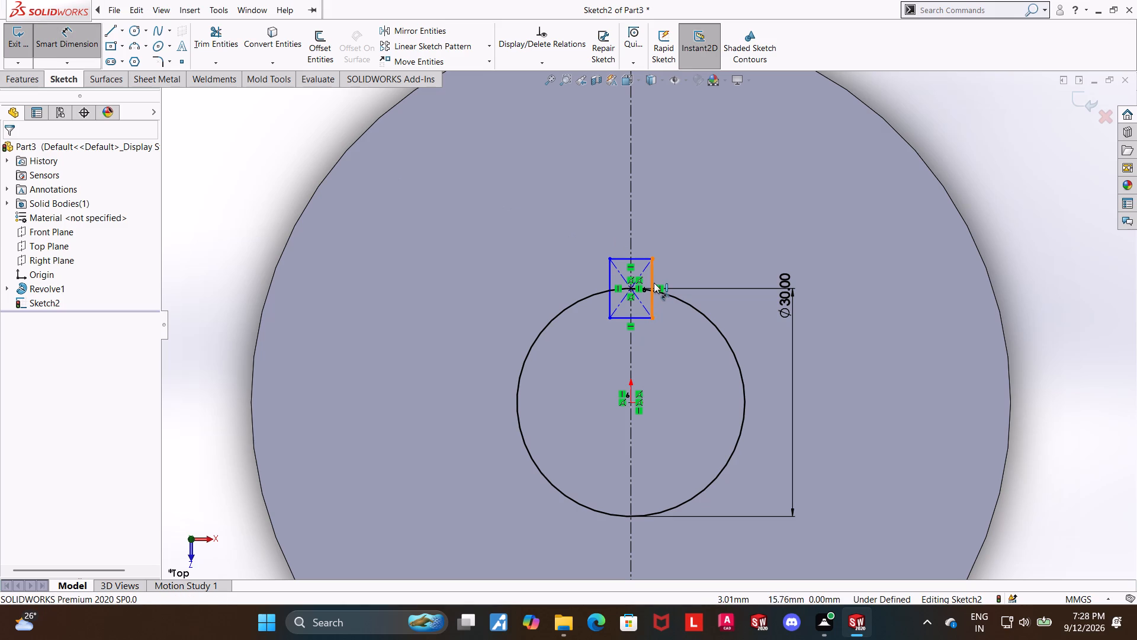
left_click(654, 283)
left_click(679, 281)
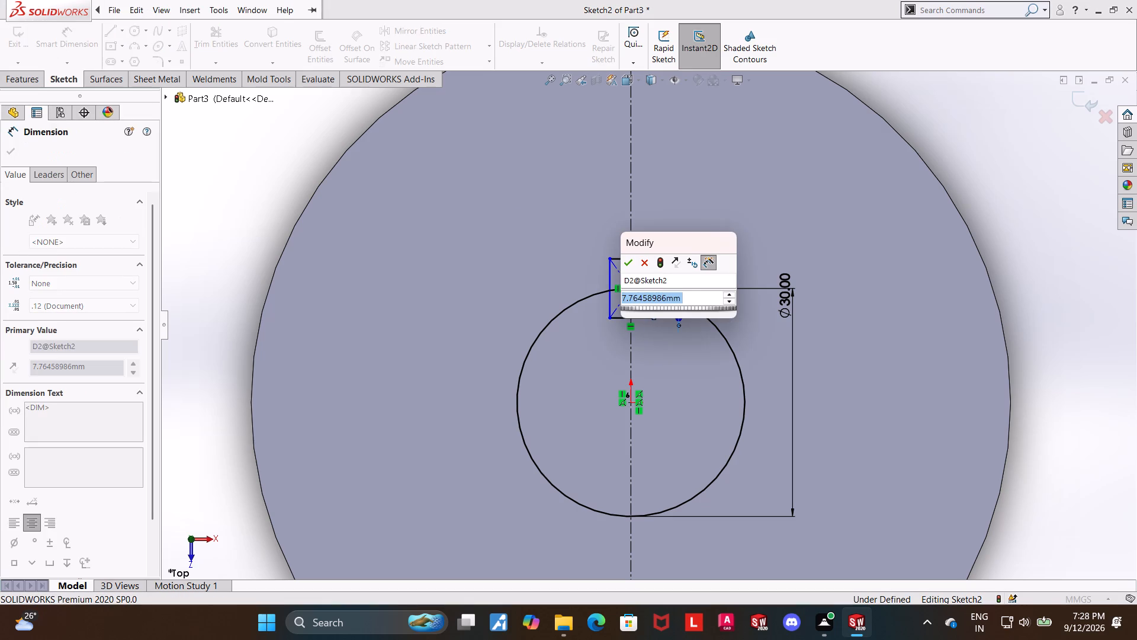
key("4")
key("Return")
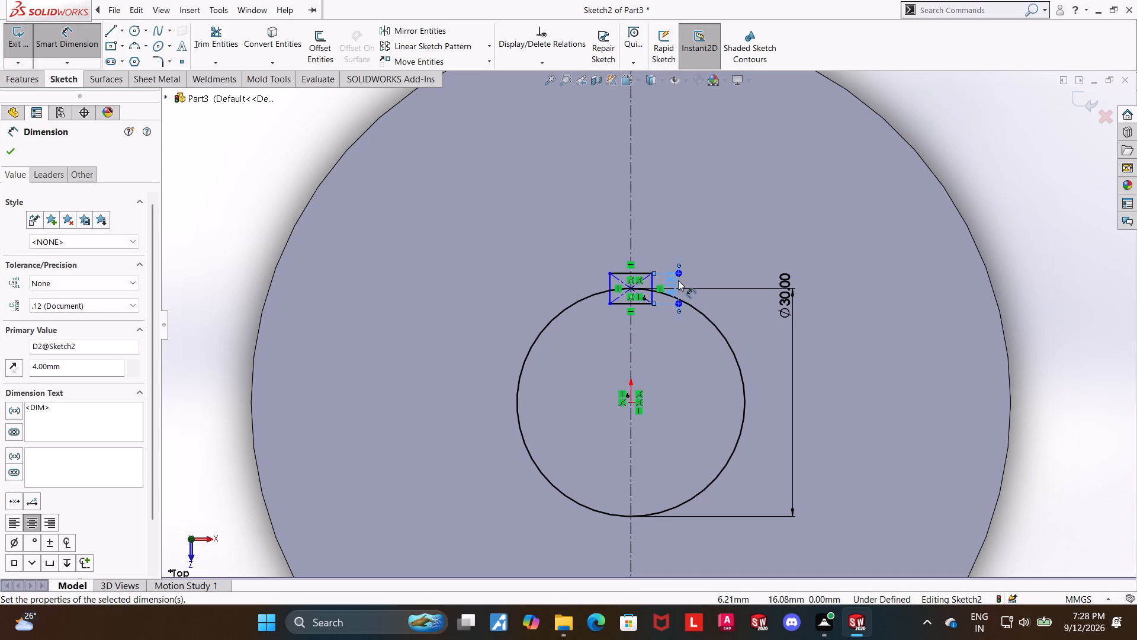
key("Escape")
Dimension the rectangle's horizontal top edge as 10 mm.
left_click(48, 35)
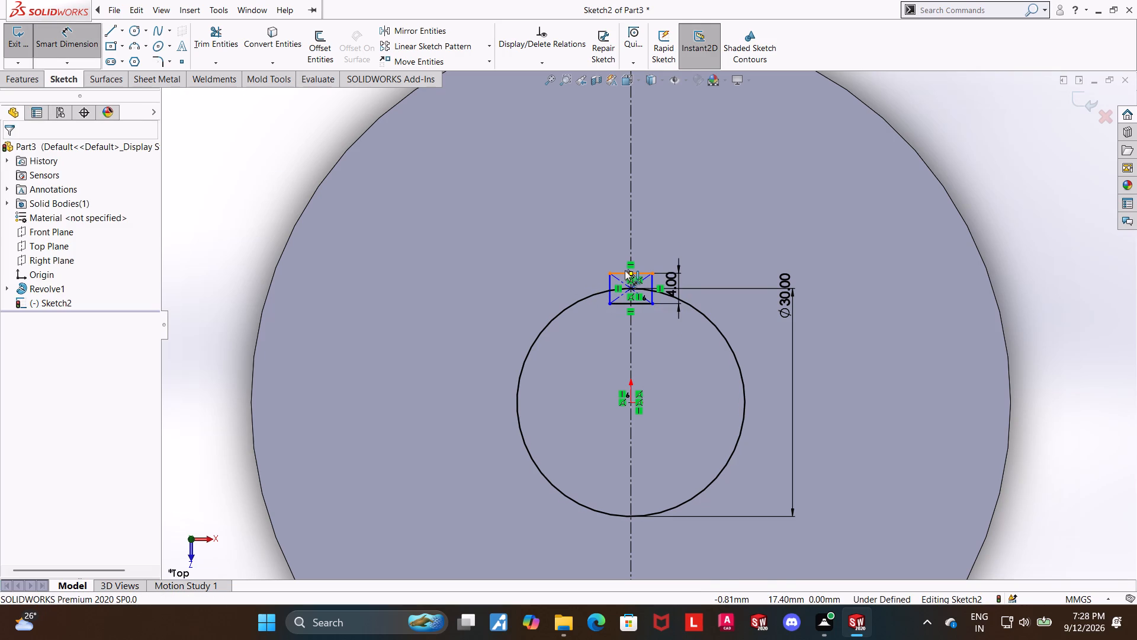
left_click(625, 270)
left_click(625, 244)
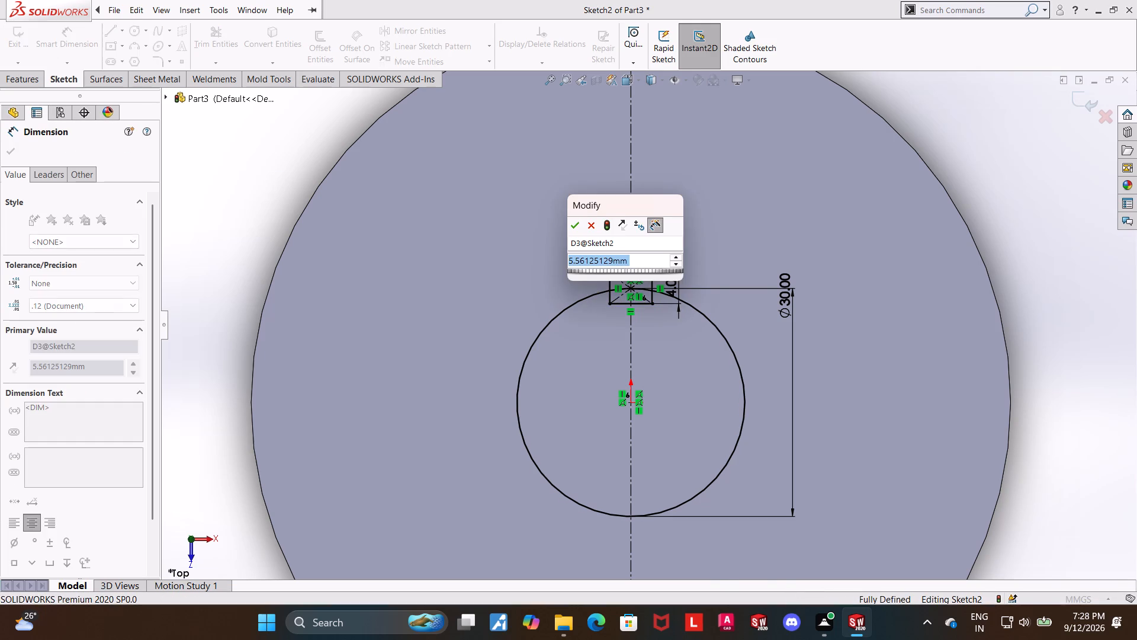
type("10")
key("Return")
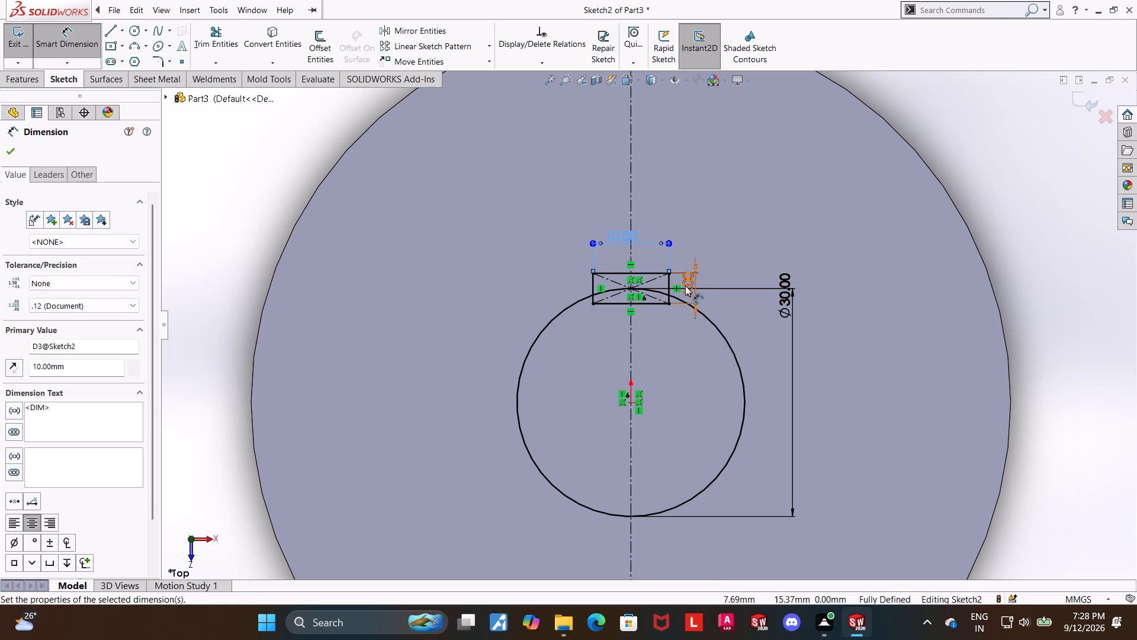
scroll(676, 290, "down", 2)
key("Escape")
key("Escape")
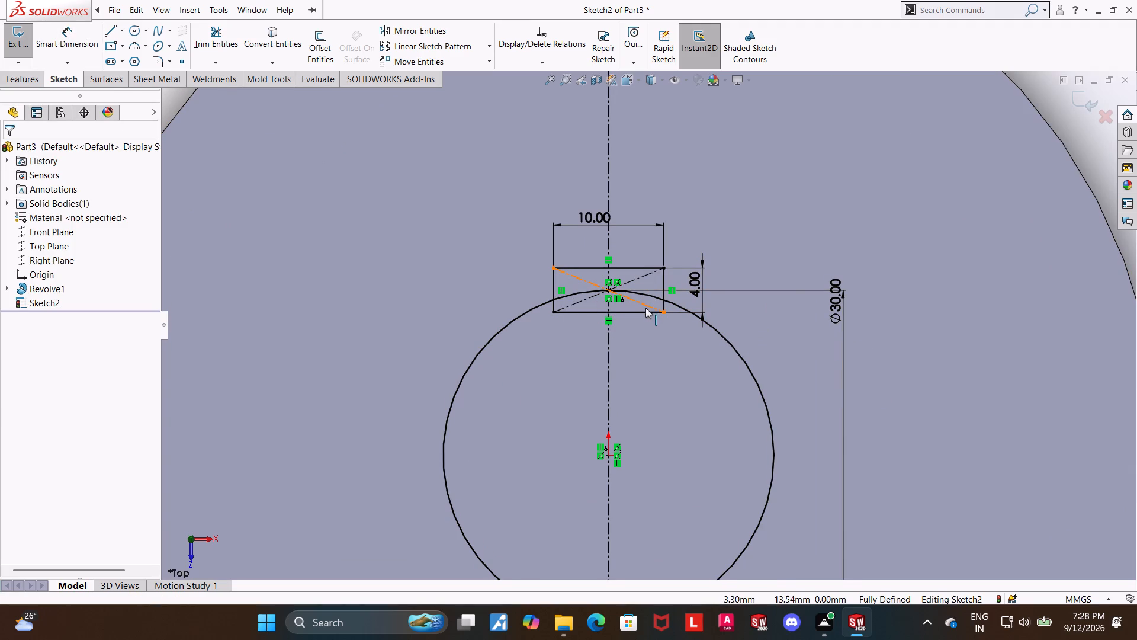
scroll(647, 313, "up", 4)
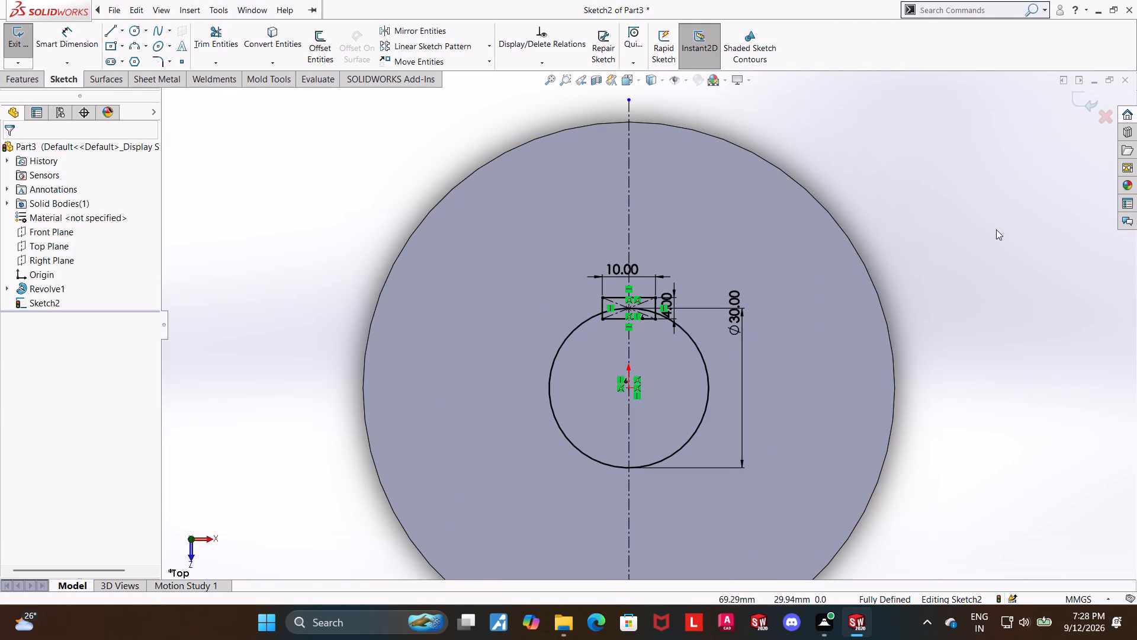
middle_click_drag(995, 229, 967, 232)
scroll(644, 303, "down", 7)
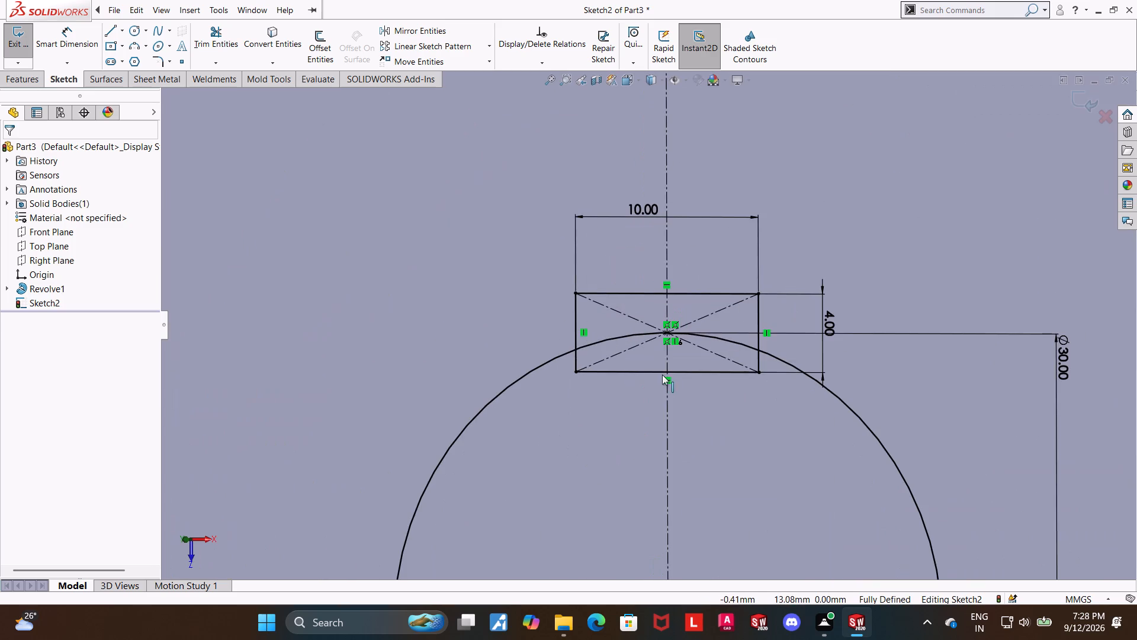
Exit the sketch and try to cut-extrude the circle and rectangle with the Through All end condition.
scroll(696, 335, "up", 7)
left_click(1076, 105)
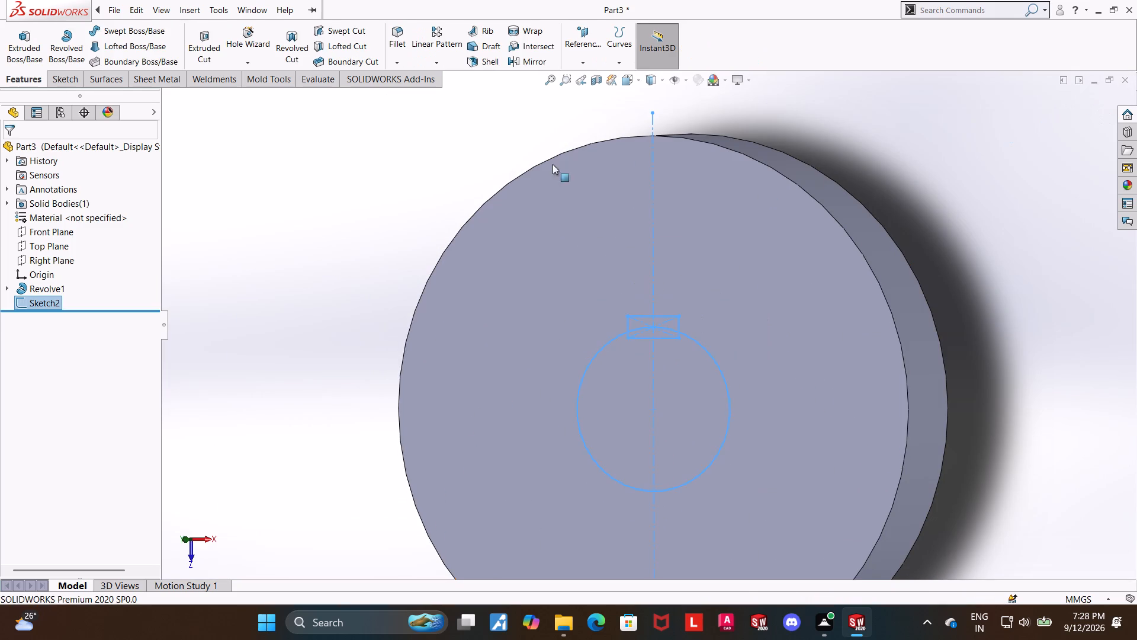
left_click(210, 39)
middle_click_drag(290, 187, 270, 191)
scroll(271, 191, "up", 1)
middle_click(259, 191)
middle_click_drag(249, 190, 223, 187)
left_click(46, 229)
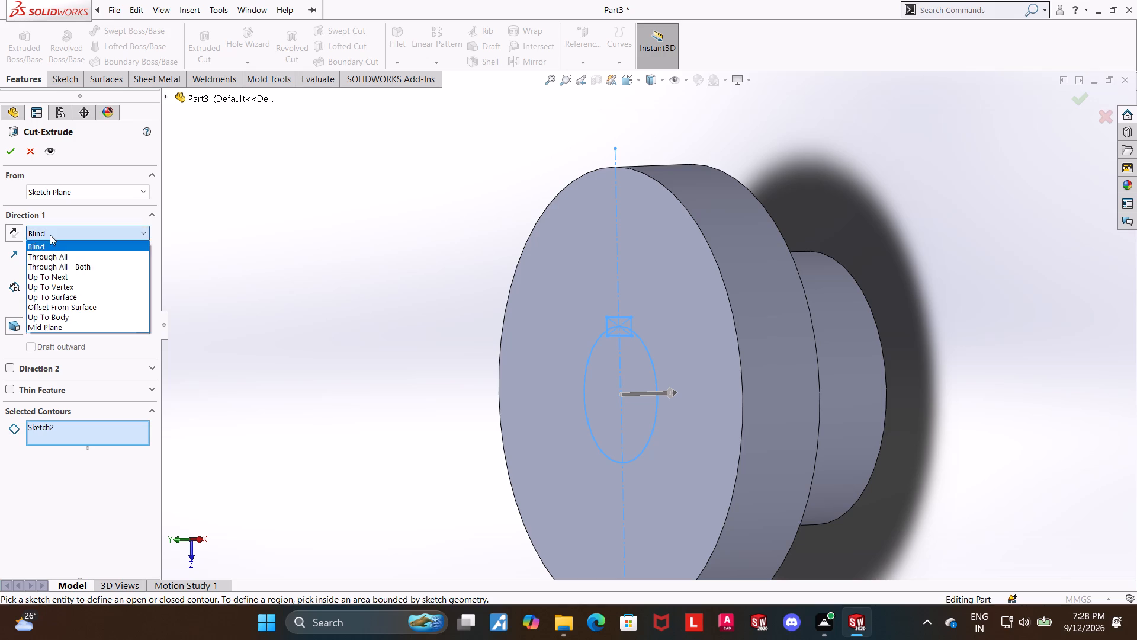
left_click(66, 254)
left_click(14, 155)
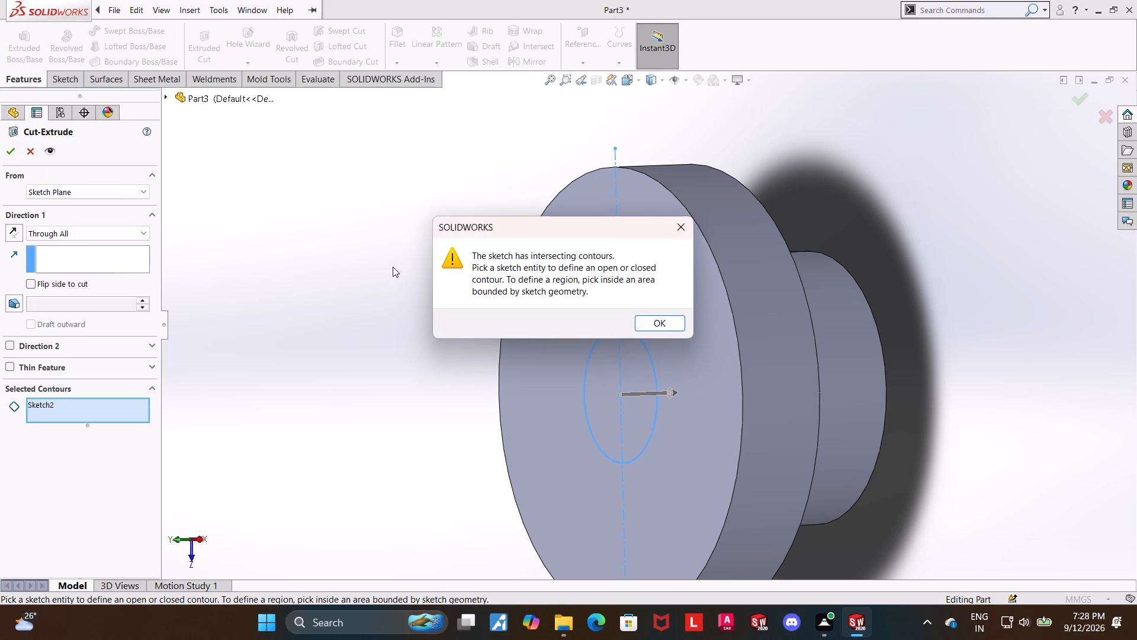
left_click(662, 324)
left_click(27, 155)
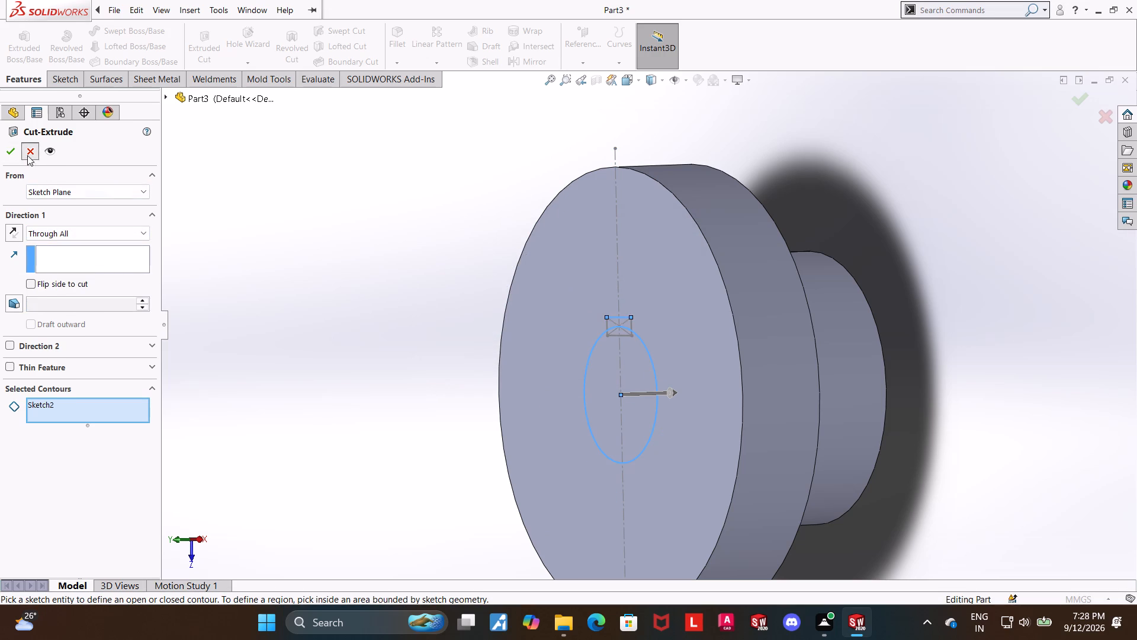
Reopen Sketch2 for editing and trim away the parts of the rectangle that lie inside the bore circle.
left_click(47, 308)
left_click(49, 302)
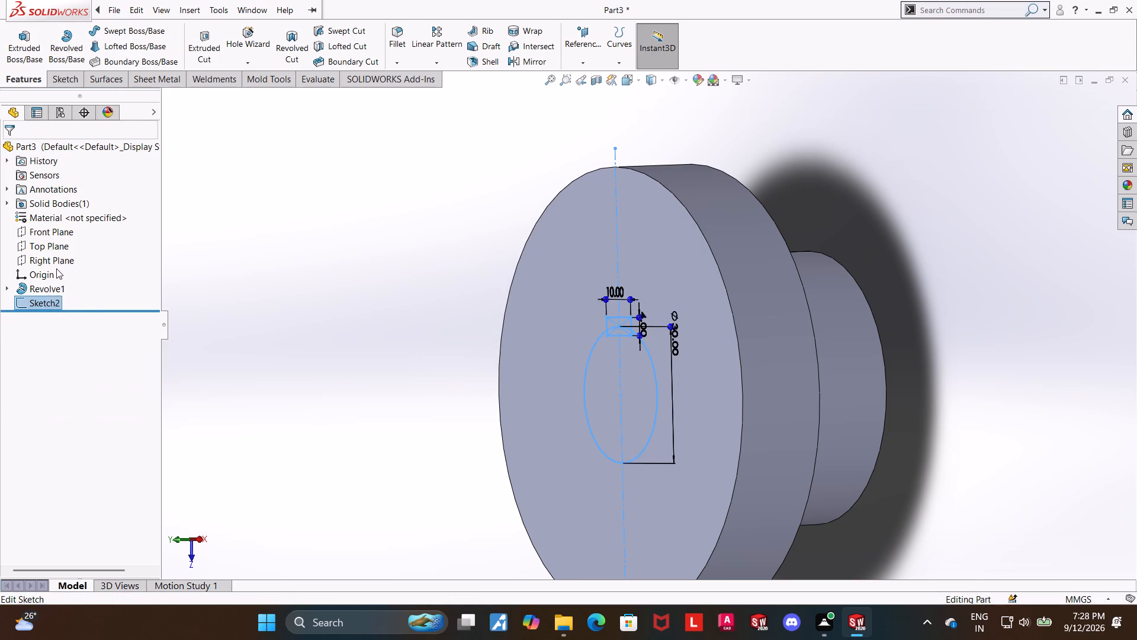
left_click(56, 268)
left_click(53, 303)
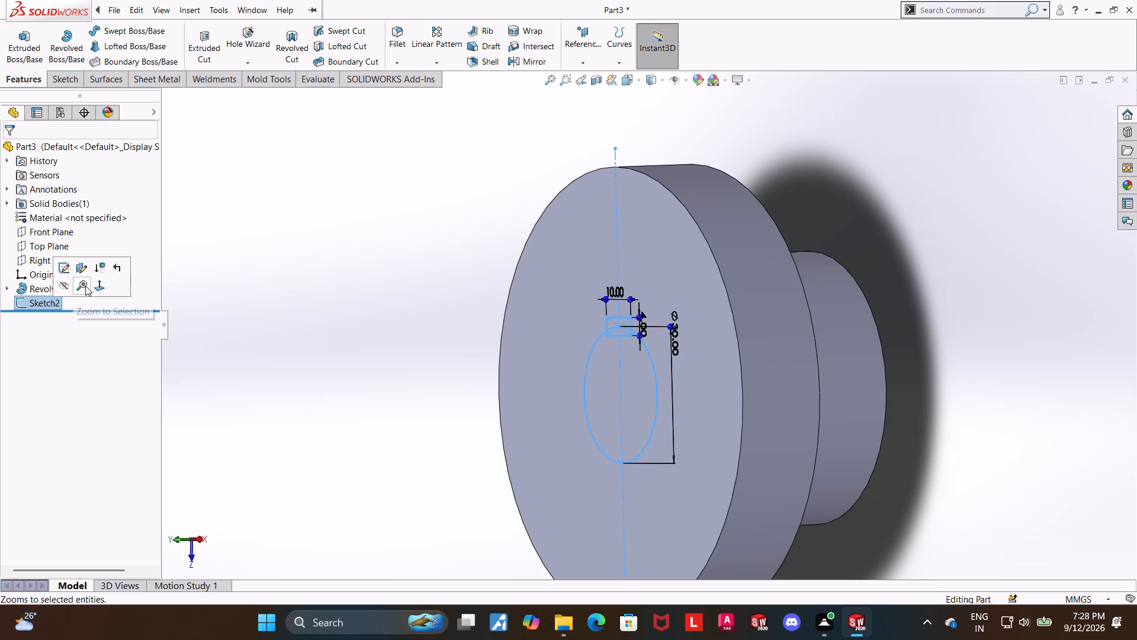
left_click(60, 266)
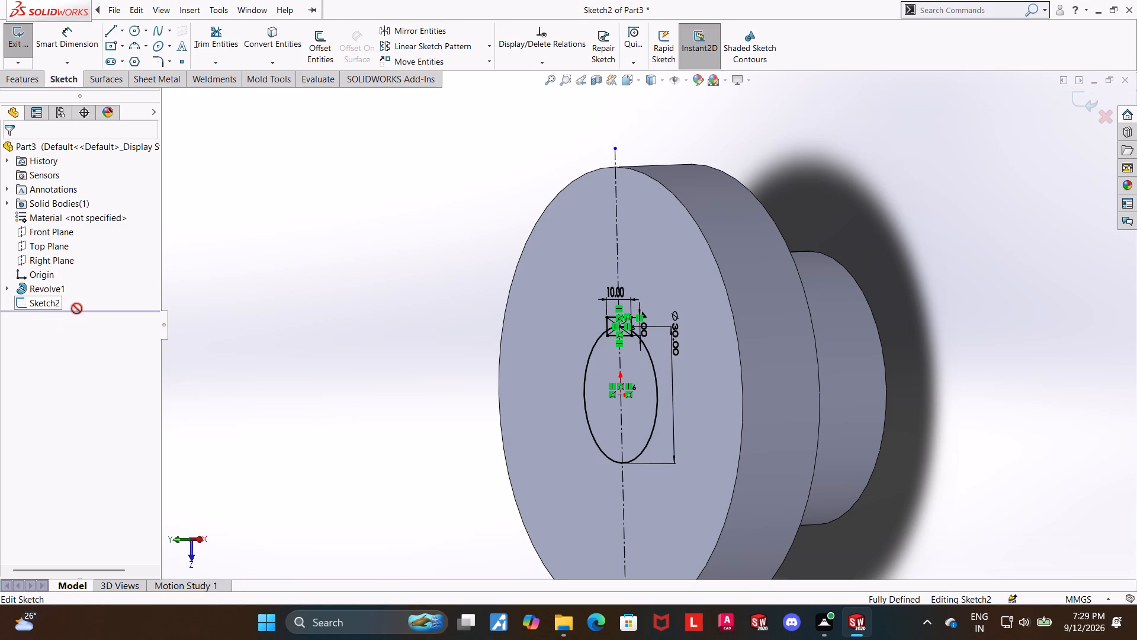
middle_click_drag(323, 343, 350, 343)
scroll(753, 346, "down", 5)
scroll(558, 340, "down", 3)
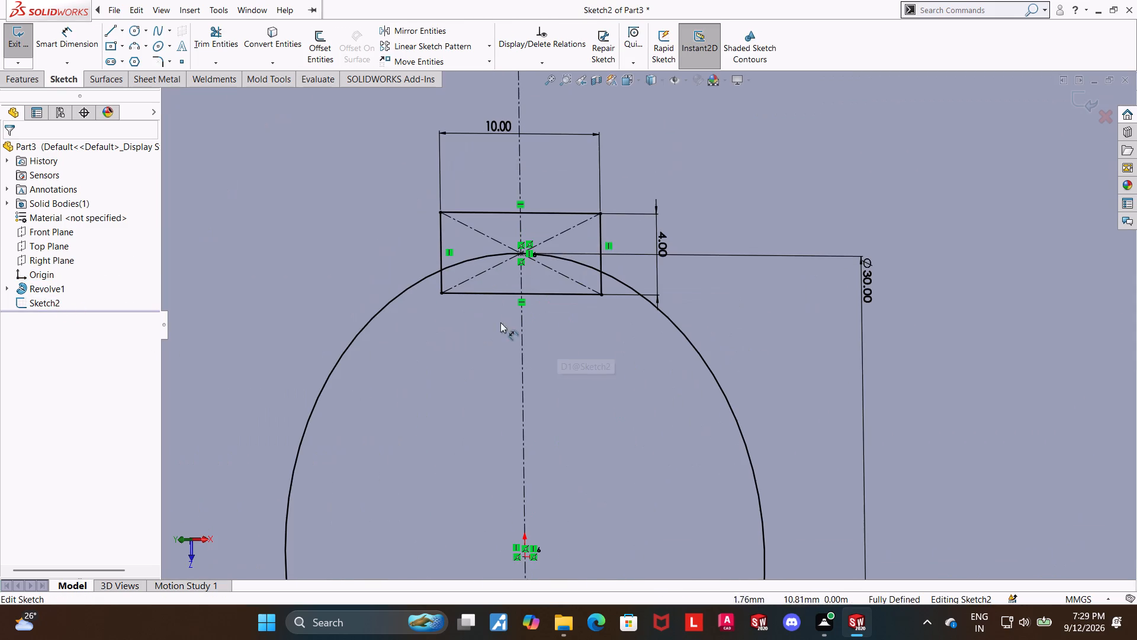
left_click(223, 30)
scroll(491, 289, "down", 3)
left_click_drag(412, 284, 504, 299)
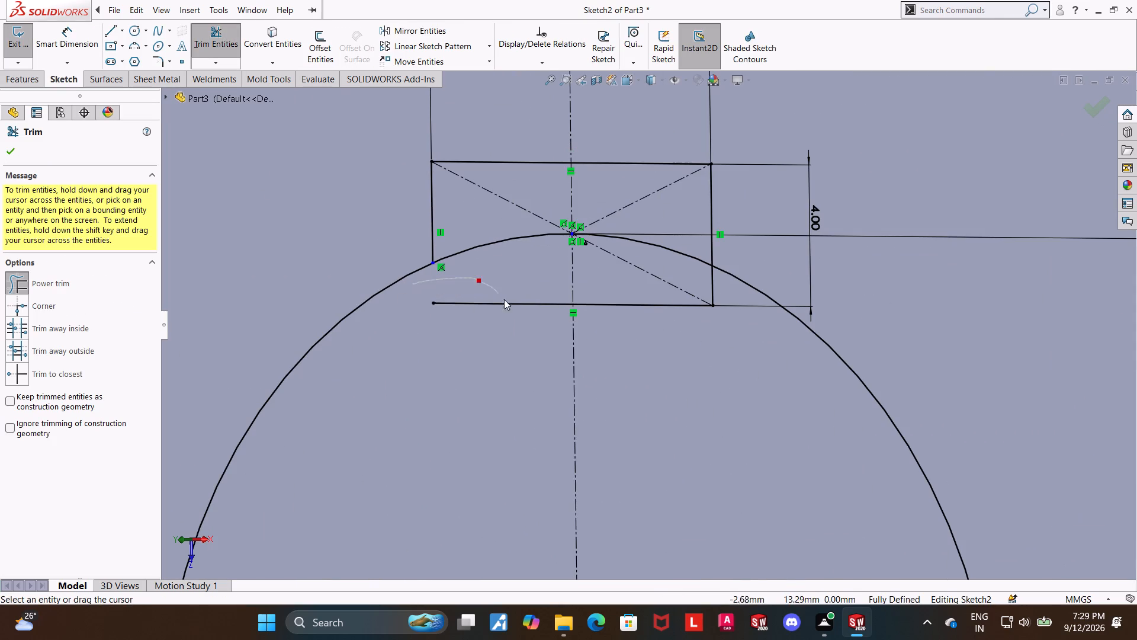
left_click_drag(504, 299, 512, 311)
left_click_drag(644, 329, 724, 284)
scroll(668, 280, "up", 2)
key("Escape")
key("Escape")
scroll(657, 327, "up", 10)
scroll(666, 423, "down", 4)
key("Escape")
key("Escape")
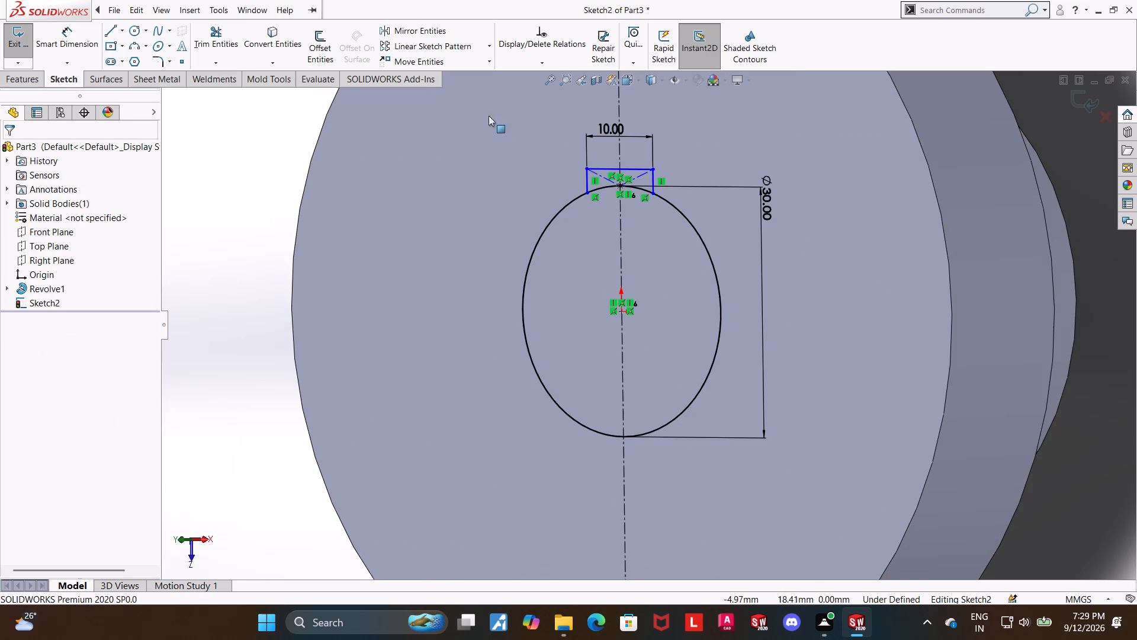
Trim the circle's arc between the keyway sides and the leftover diagonal construction lines, leaving one closed bore-and-keyway outline.
middle_click_drag(420, 215, 480, 215)
scroll(416, 275, "up", 3)
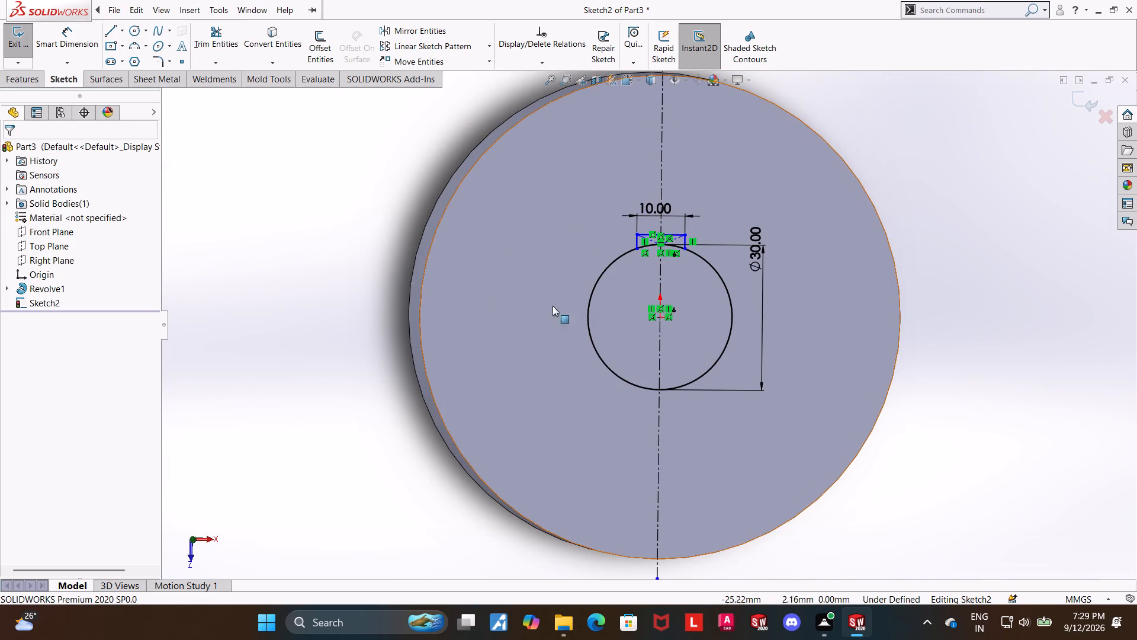
scroll(676, 259, "down", 9)
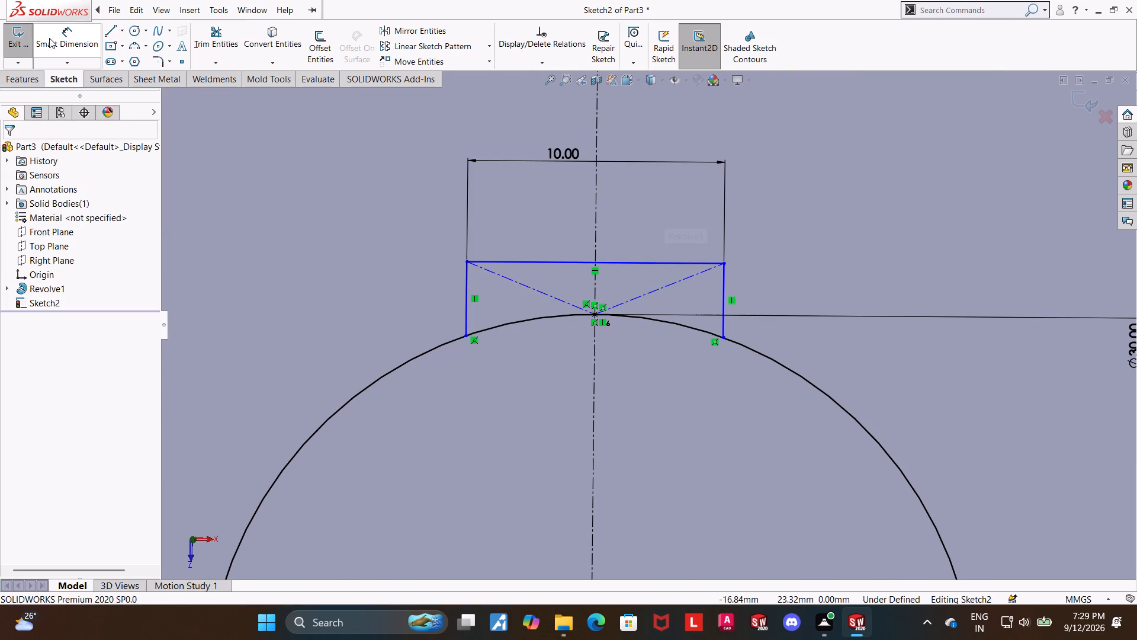
left_click(212, 33)
left_click_drag(519, 356, 505, 319)
left_click_drag(661, 353, 667, 318)
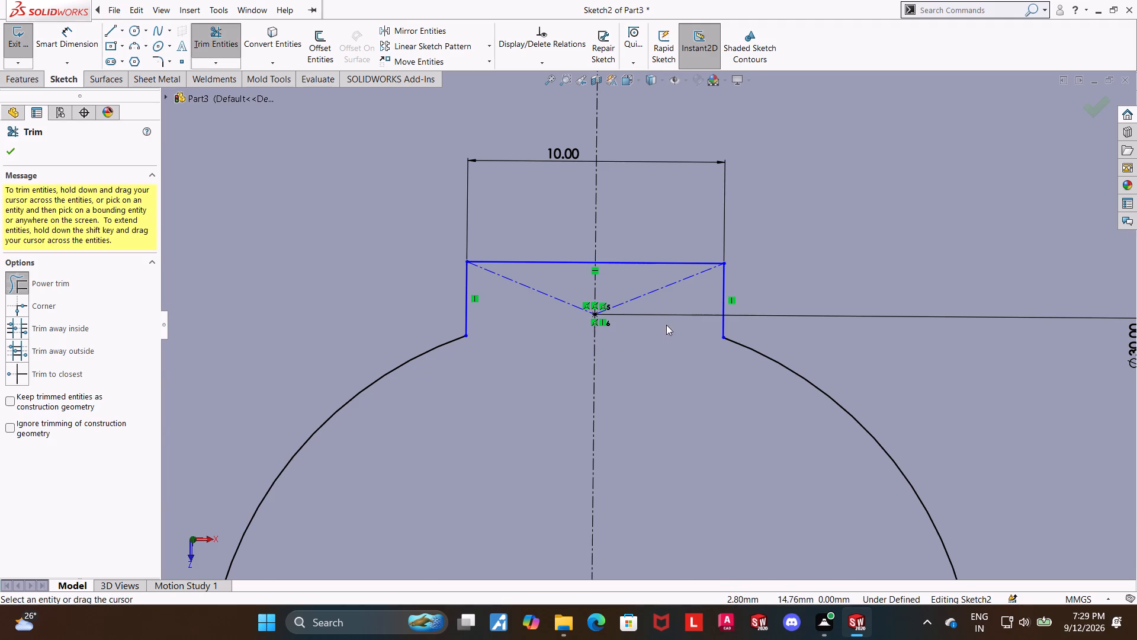
left_click_drag(664, 306, 647, 287)
left_click_drag(545, 302, 547, 281)
key("Escape")
scroll(557, 321, "up", 4)
key("Escape")
key("Escape")
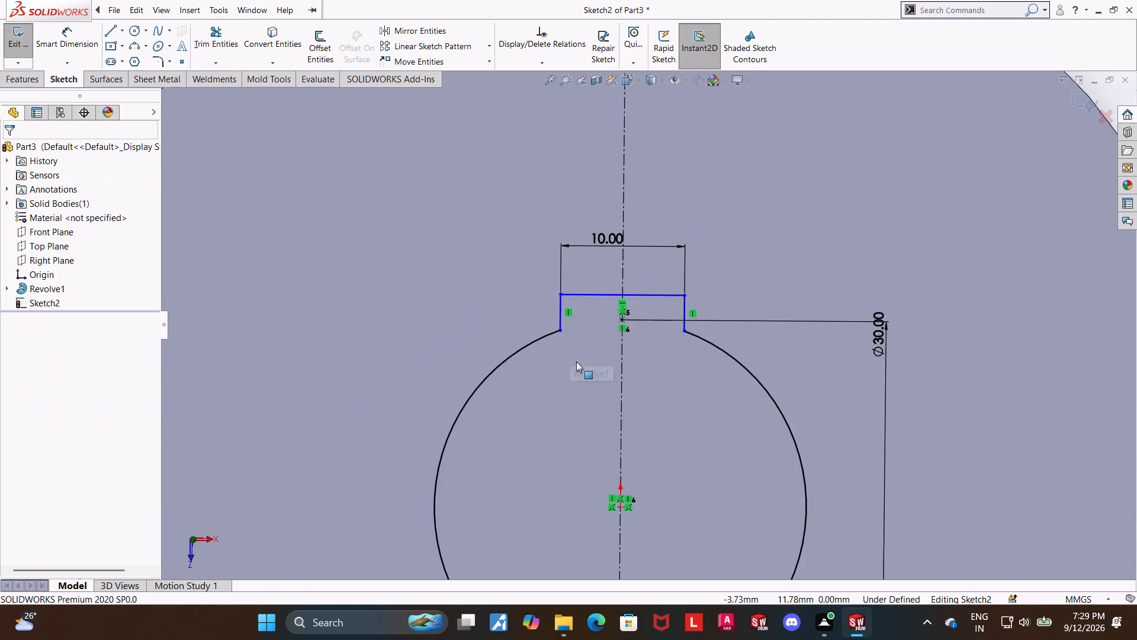
key("Escape")
Dimension the keyway's vertical side as 4 mm.
scroll(577, 361, "up", 3)
left_click(63, 39)
scroll(746, 295, "down", 6)
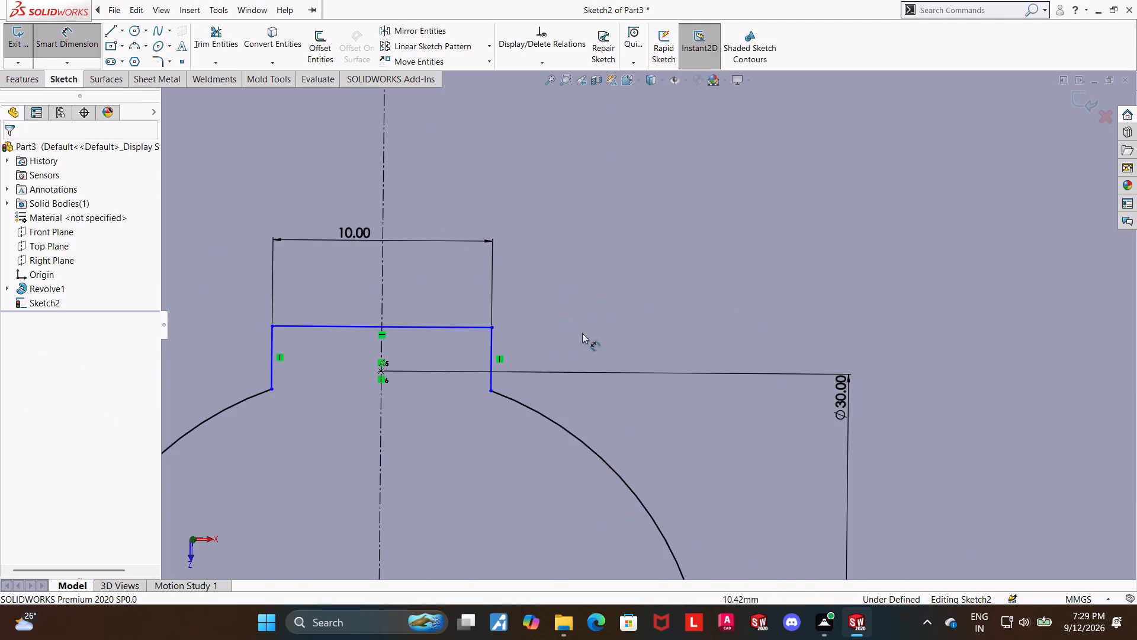
left_click(492, 348)
left_click(529, 346)
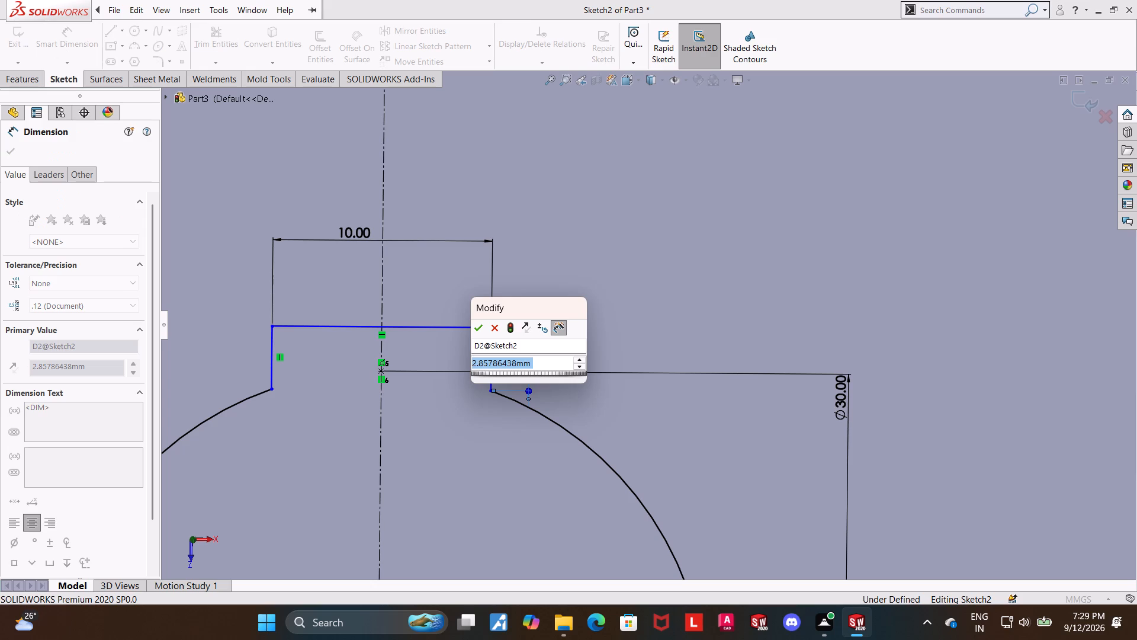
key("4")
key("Return")
key("Escape")
scroll(483, 376, "up", 3)
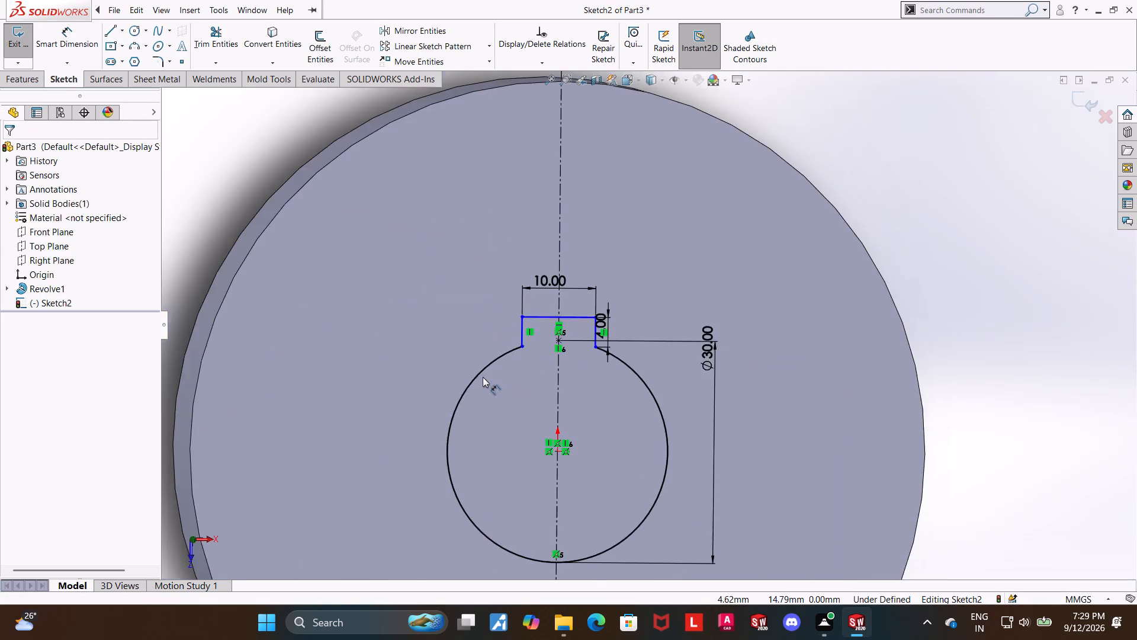
scroll(483, 377, "up", 7)
scroll(618, 429, "down", 2)
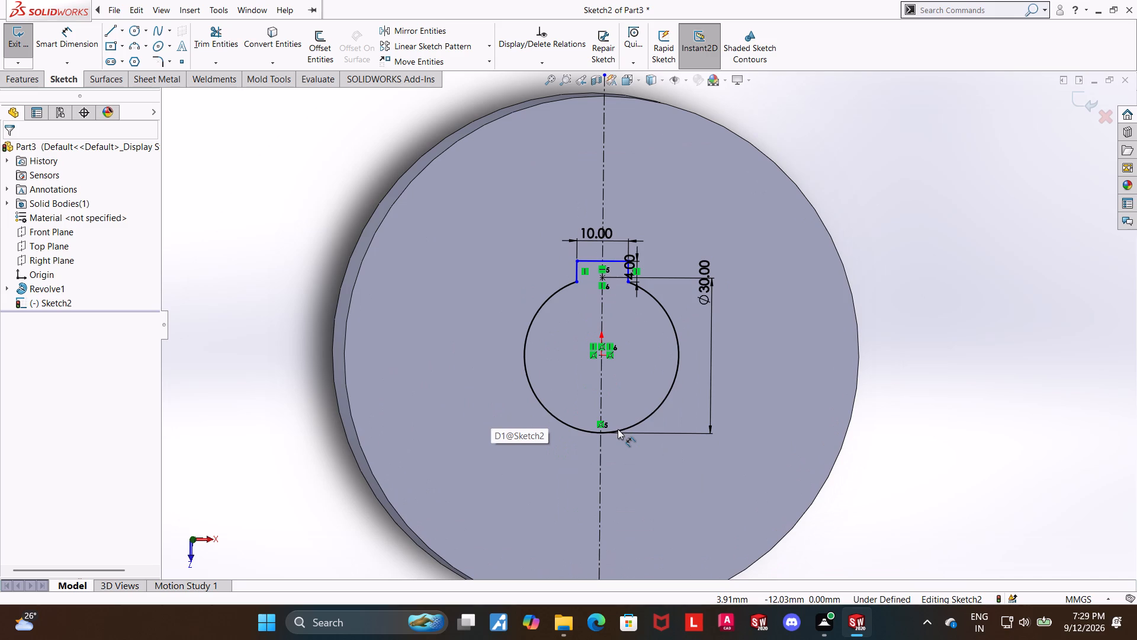
key("Escape")
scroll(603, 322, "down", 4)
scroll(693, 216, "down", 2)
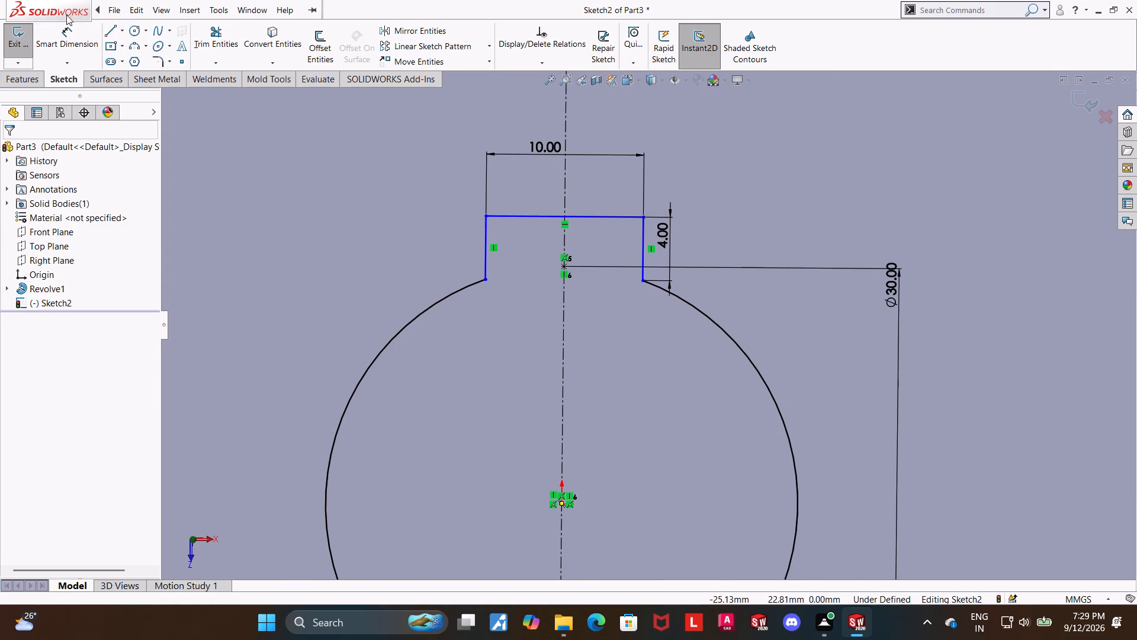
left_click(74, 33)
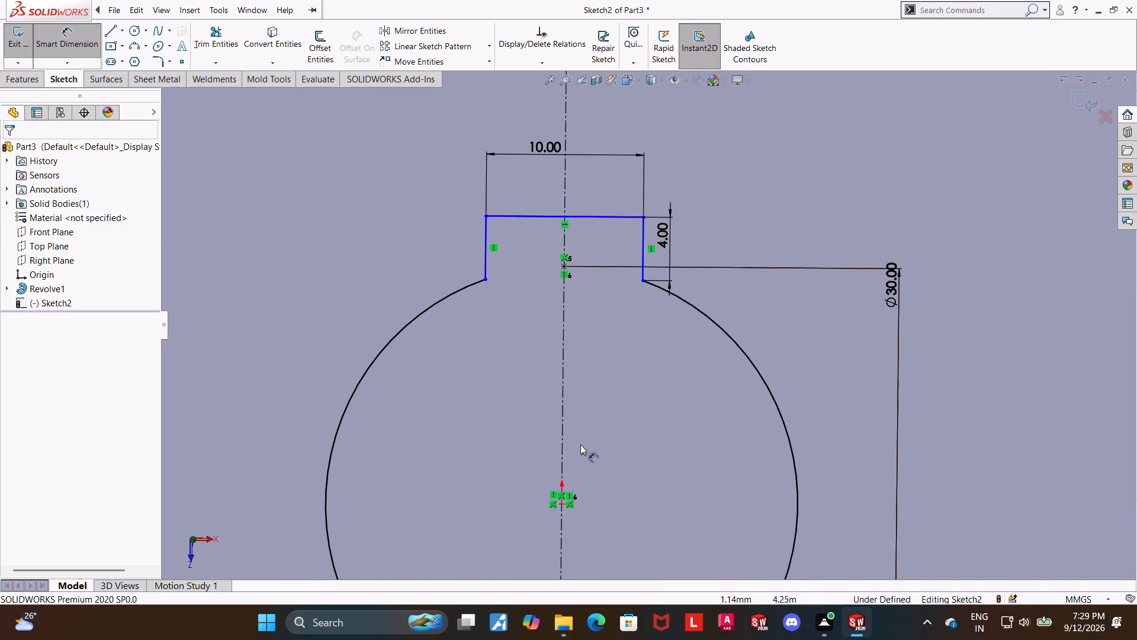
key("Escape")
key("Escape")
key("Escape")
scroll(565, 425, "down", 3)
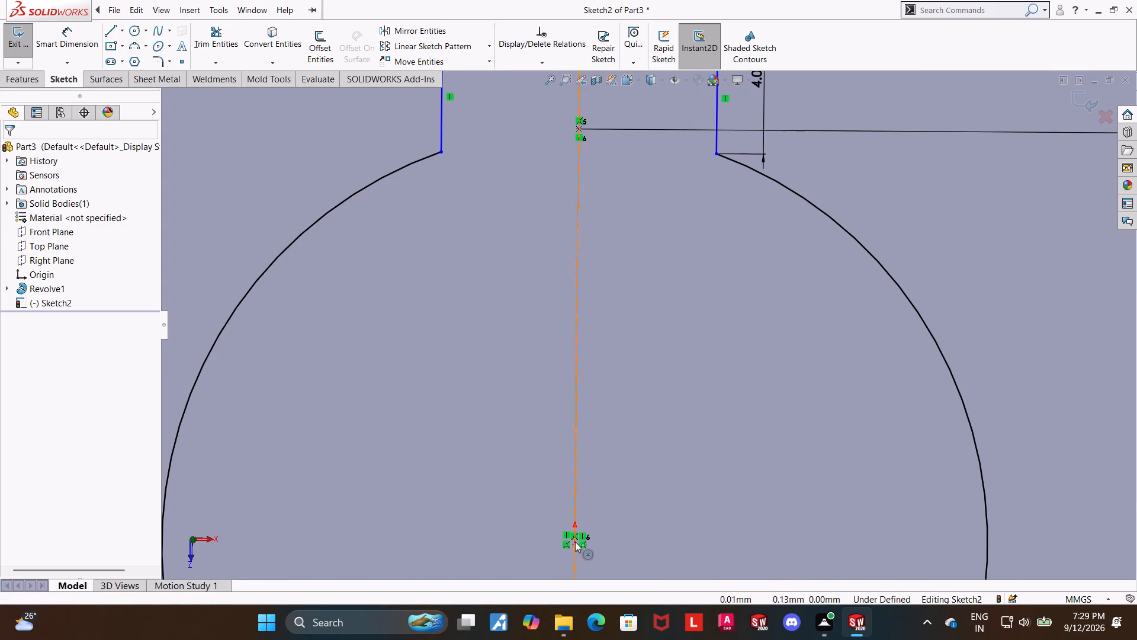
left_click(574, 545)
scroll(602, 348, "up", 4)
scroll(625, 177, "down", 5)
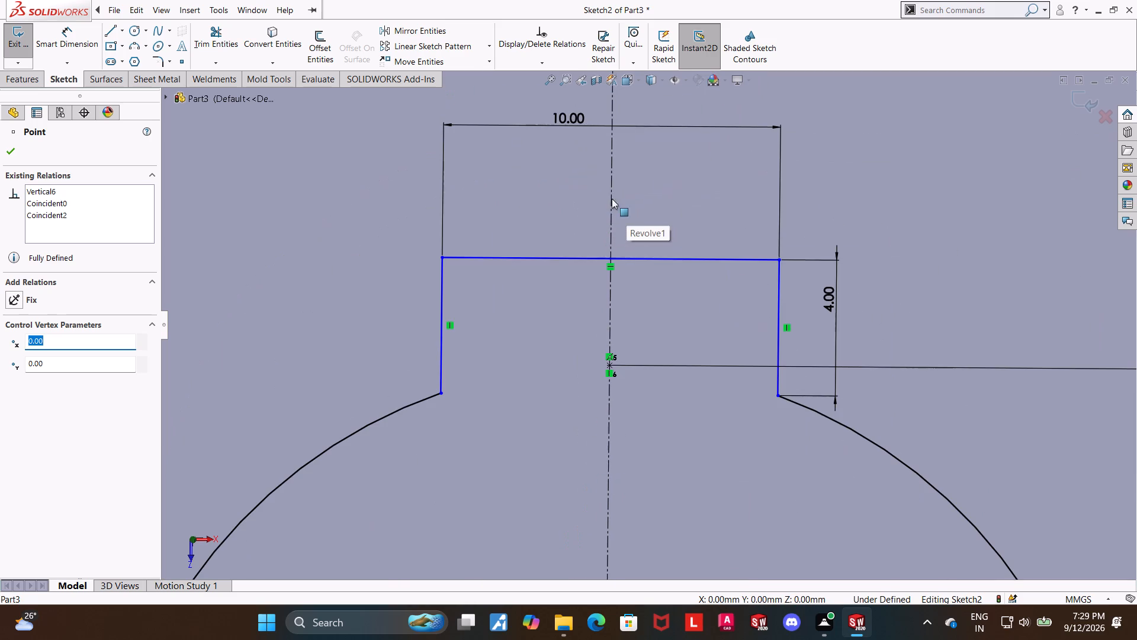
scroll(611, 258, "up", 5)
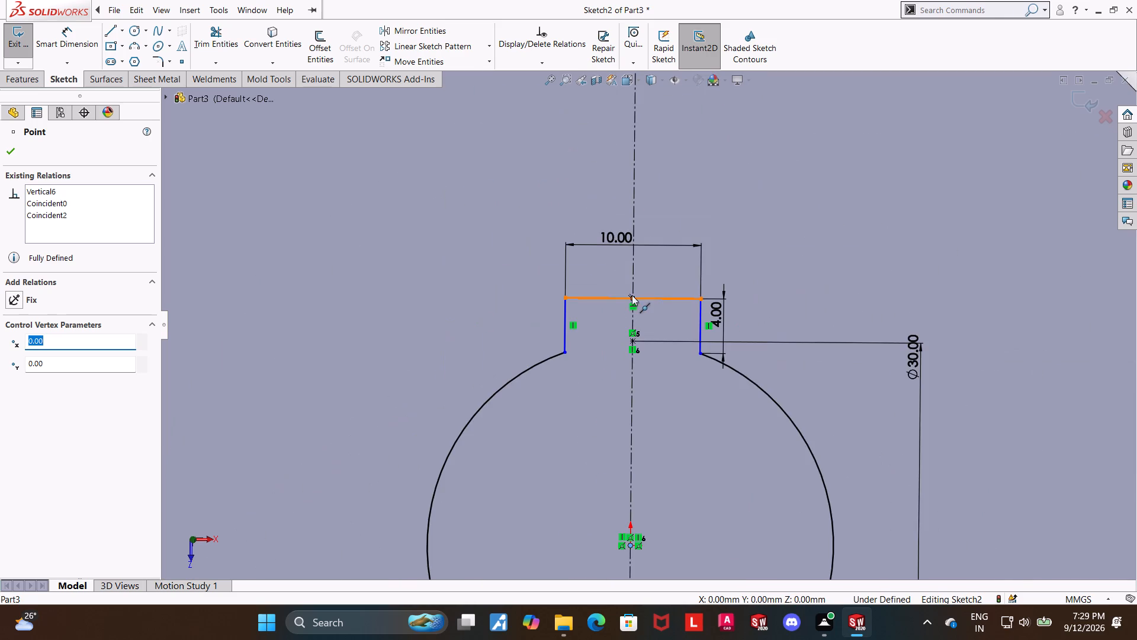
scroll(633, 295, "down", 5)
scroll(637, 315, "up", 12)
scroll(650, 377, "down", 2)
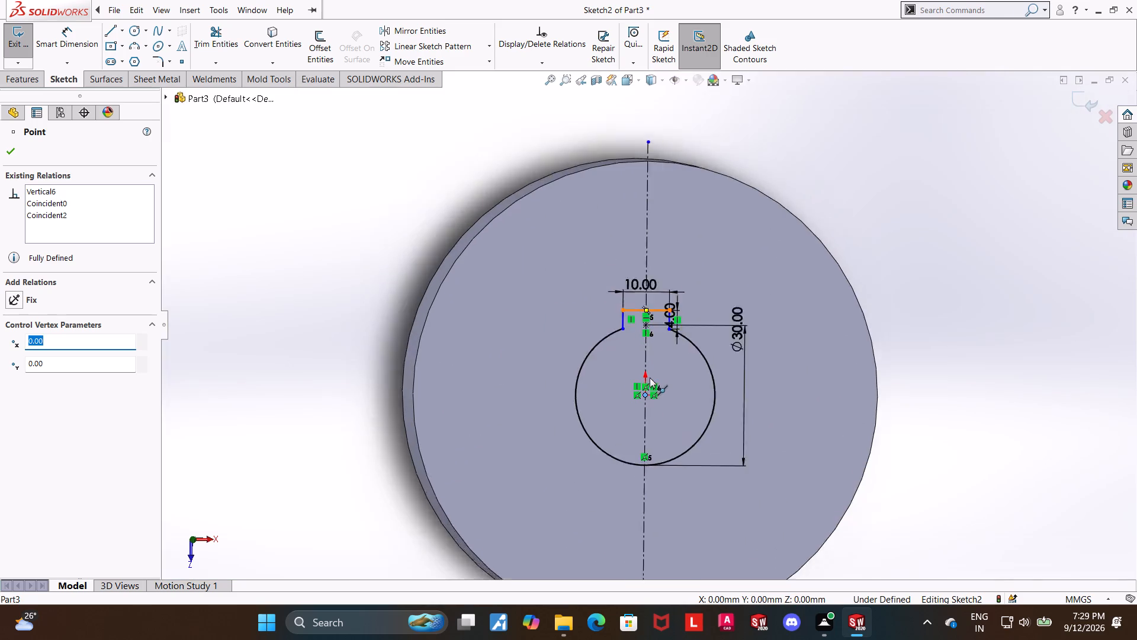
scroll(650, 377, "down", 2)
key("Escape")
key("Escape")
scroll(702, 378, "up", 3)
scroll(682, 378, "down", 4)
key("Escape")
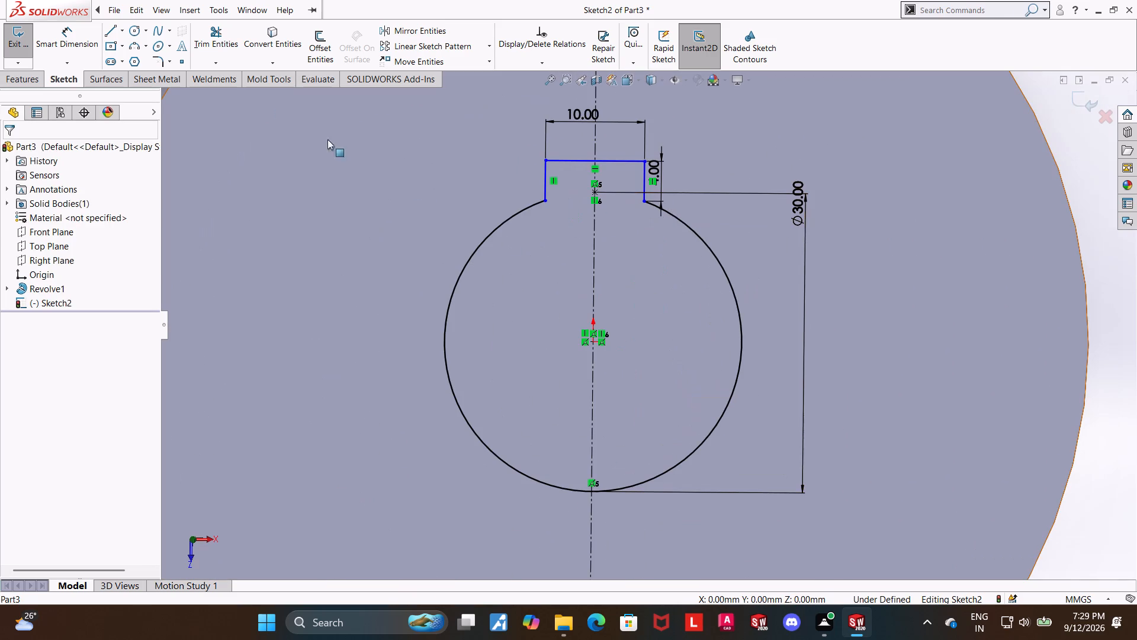
Dimension the vertical distance from the origin to the keyway's top edge, accepting the measured value.
left_click(56, 43)
left_click(594, 340)
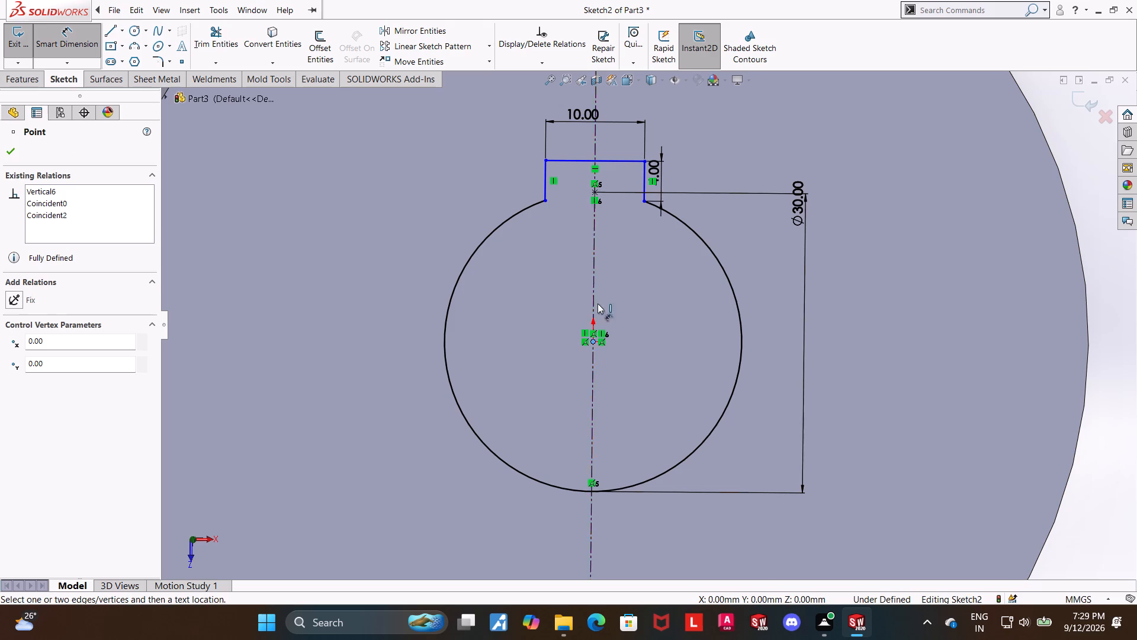
left_click(628, 161)
left_click(900, 302)
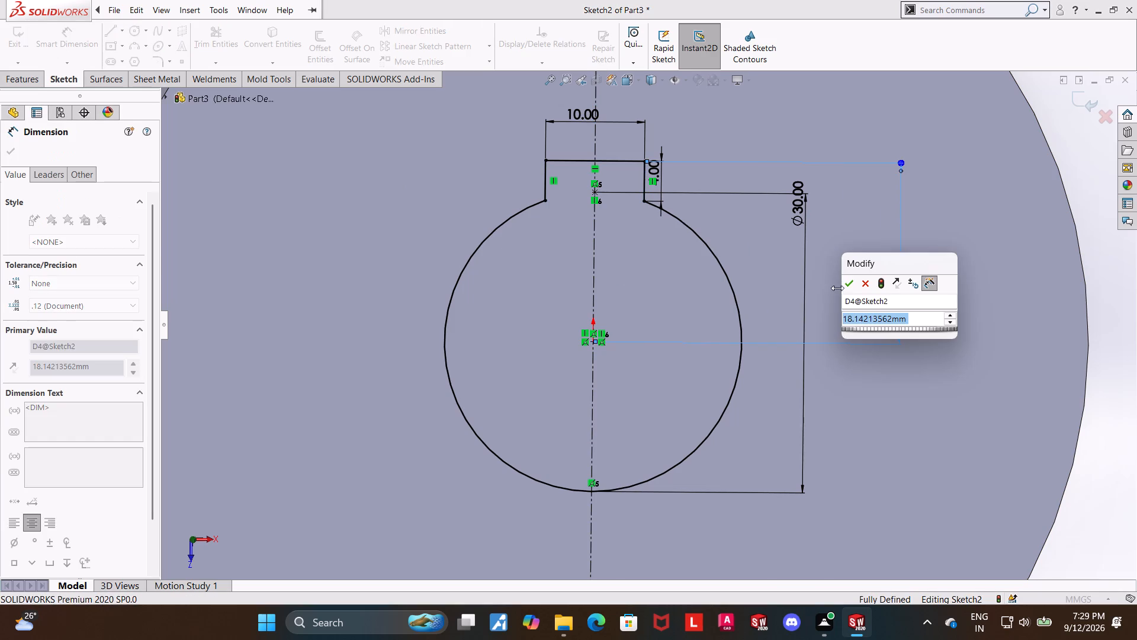
left_click(853, 284)
key("Escape")
key("Escape")
key("Escape")
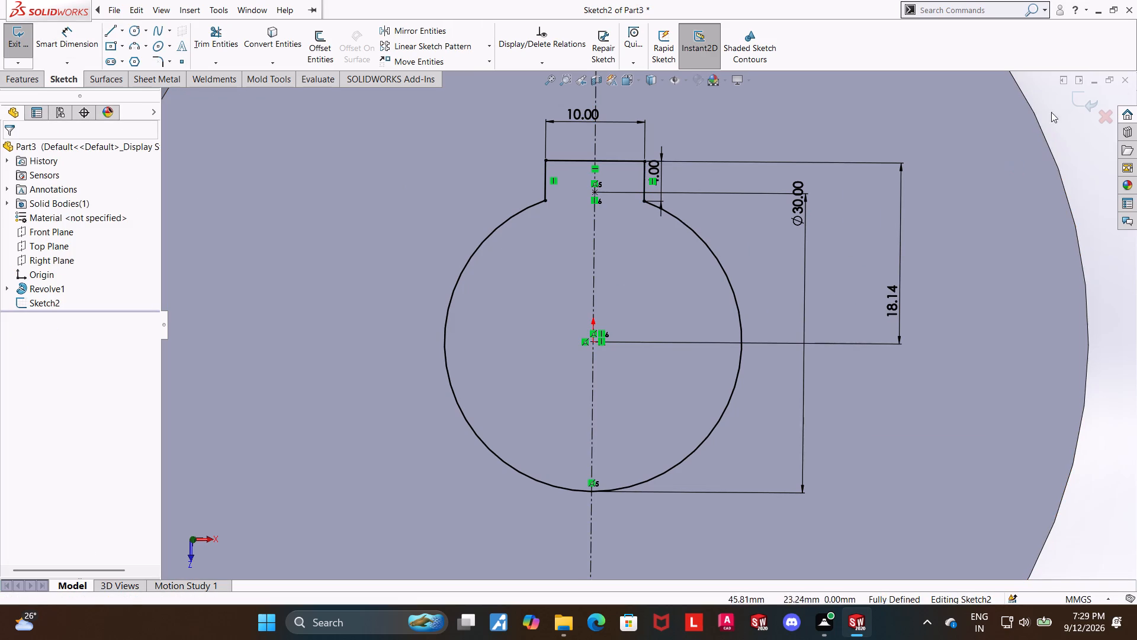
Exit the sketch and cut-extrude the bore-and-keyway outline of Sketch2 through the whole flange using Through All.
left_click(1094, 97)
middle_click_drag(1025, 269, 1004, 271)
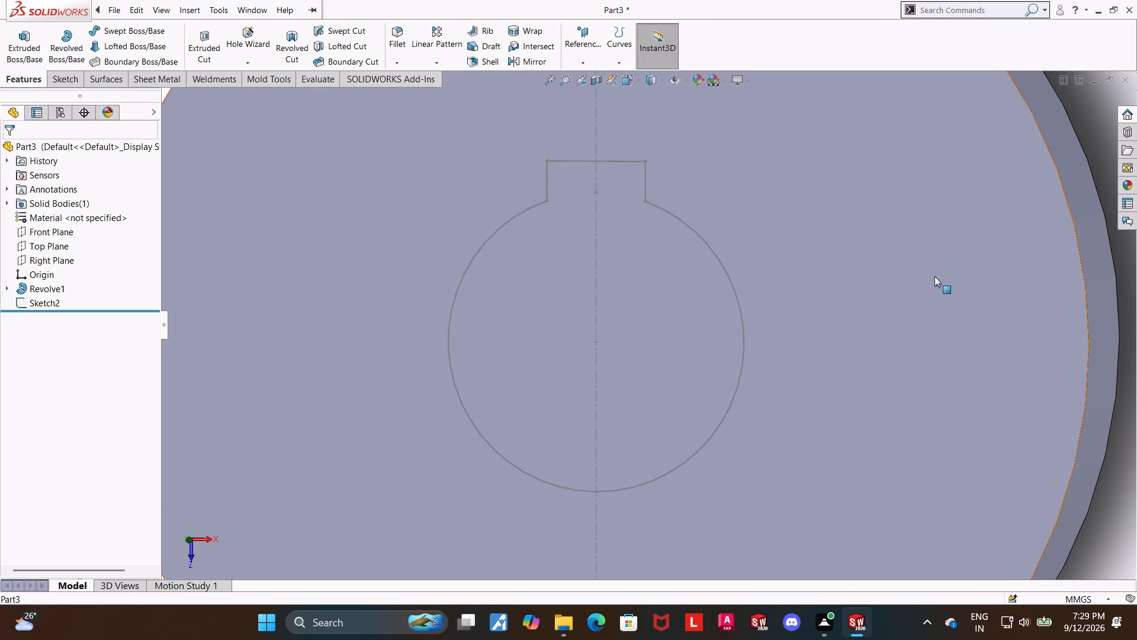
middle_click_drag(935, 274, 900, 273)
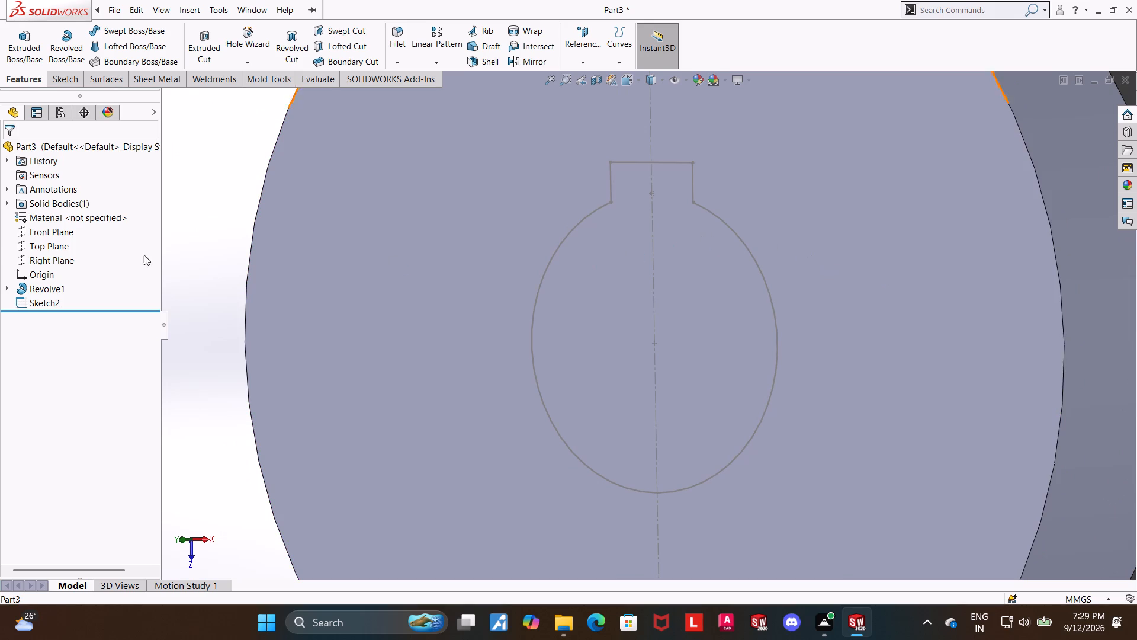
left_click(51, 298)
left_click(56, 265)
scroll(769, 168, "down", 2)
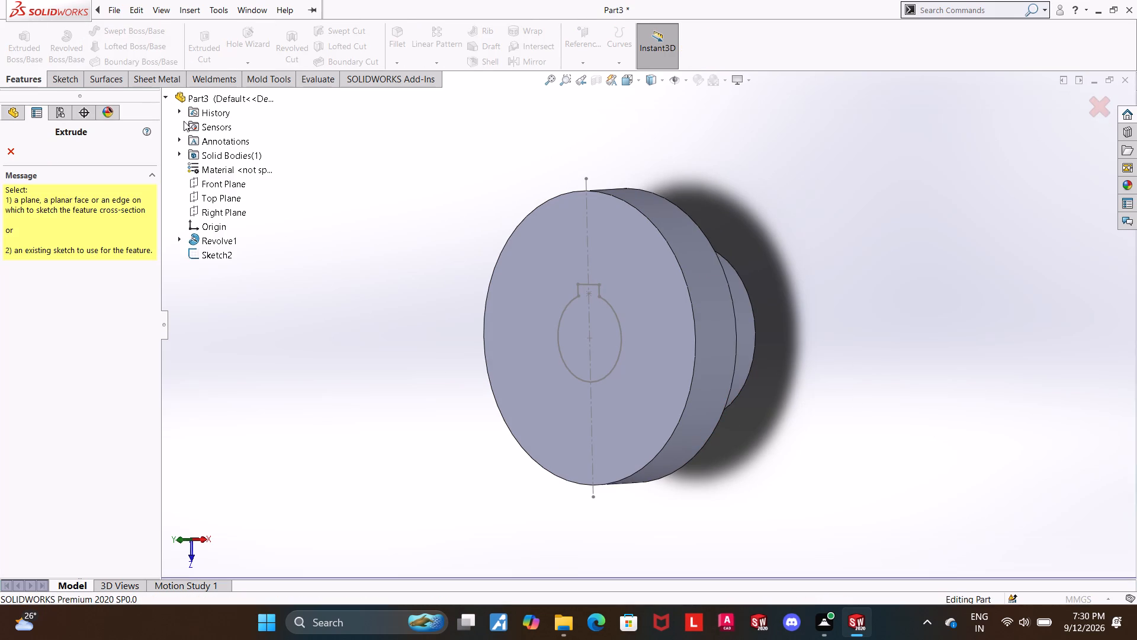
left_click(216, 251)
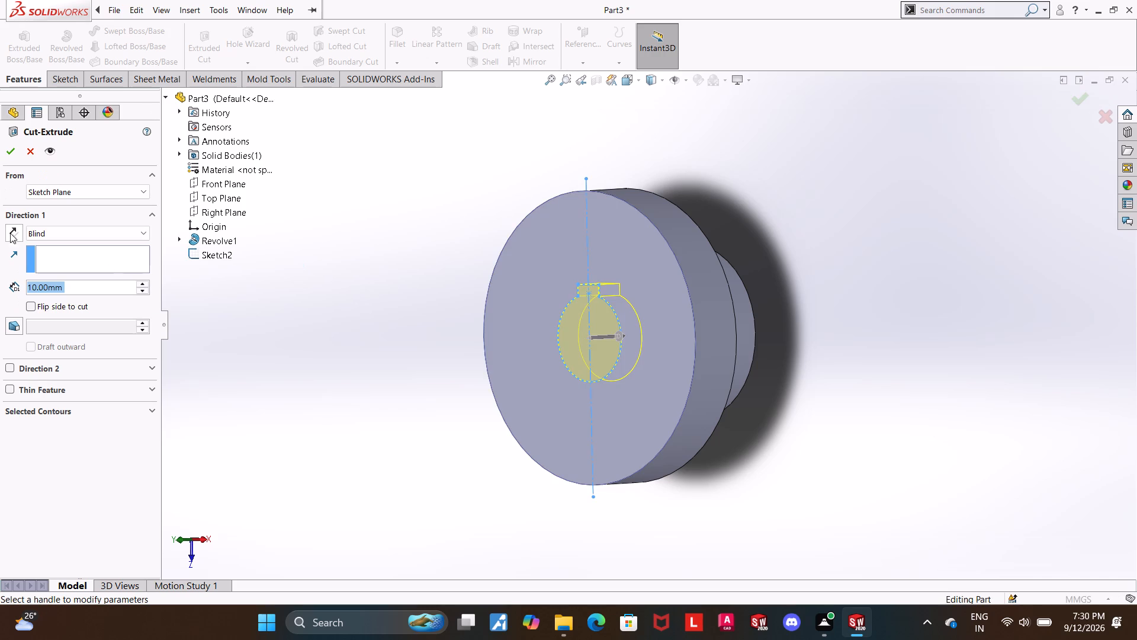
left_click(49, 229)
left_click(55, 259)
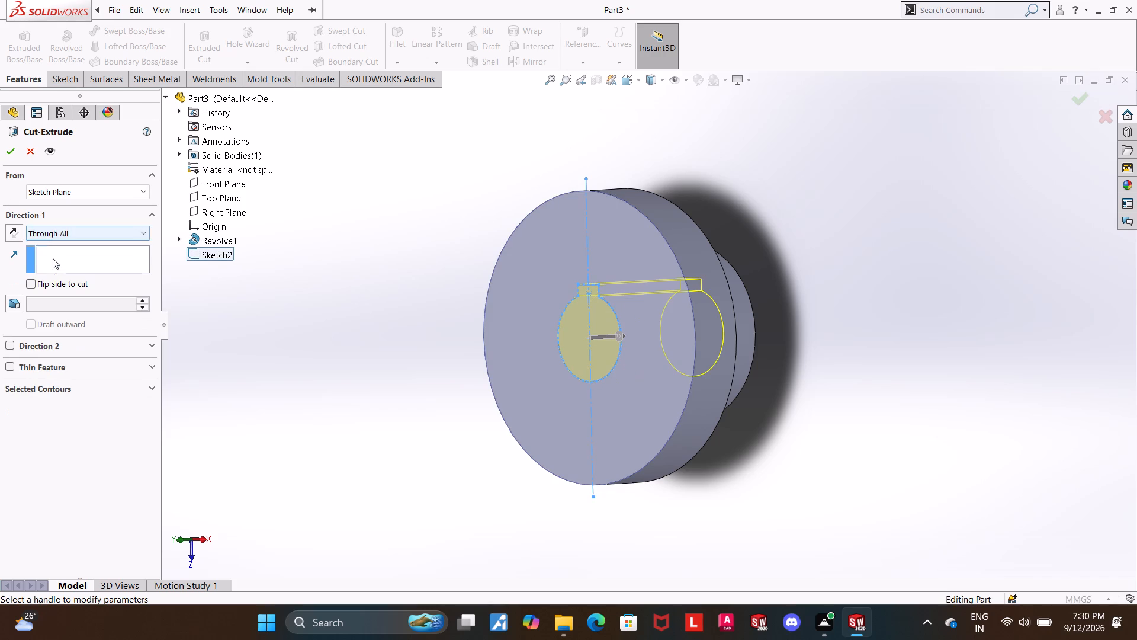
left_click(8, 153)
left_click(325, 392)
middle_click_drag(312, 375, 335, 366)
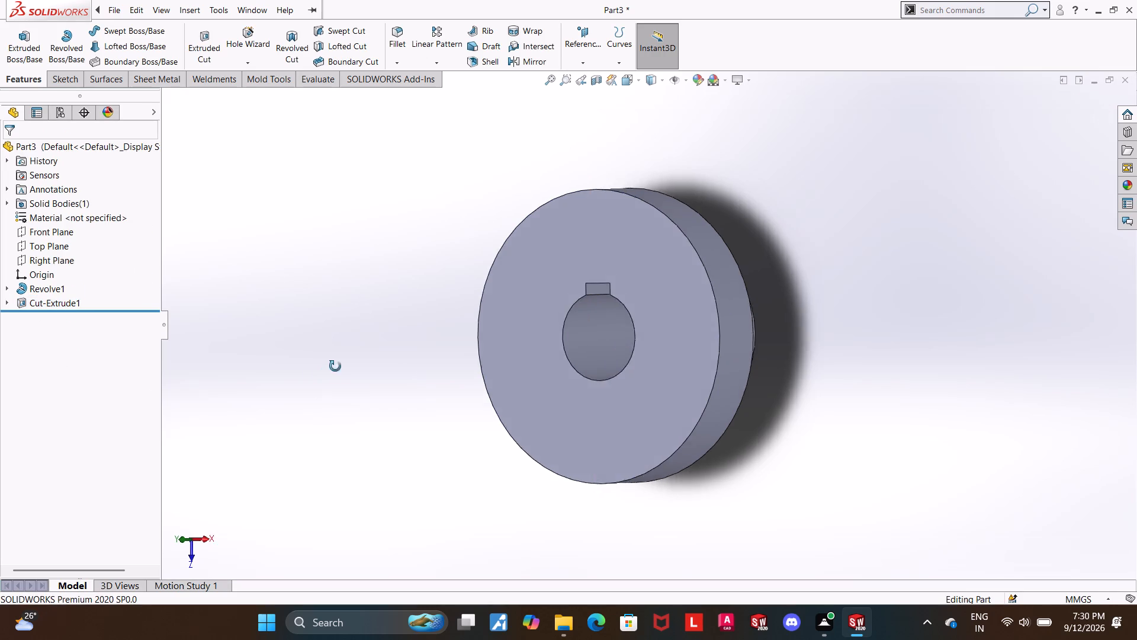
middle_click_drag(335, 366, 381, 350)
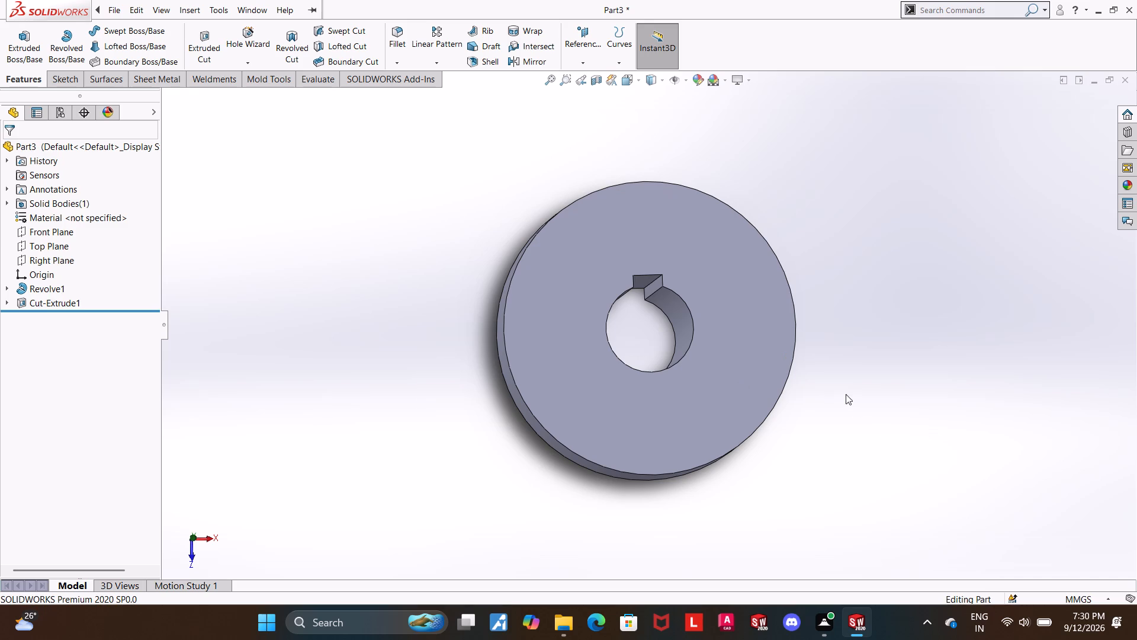
Start a sketch on the flange's large flat face and draw a horizontal centerline through the origin, about 124 mm long, spanning the full diameter.
middle_click_drag(843, 395, 831, 357)
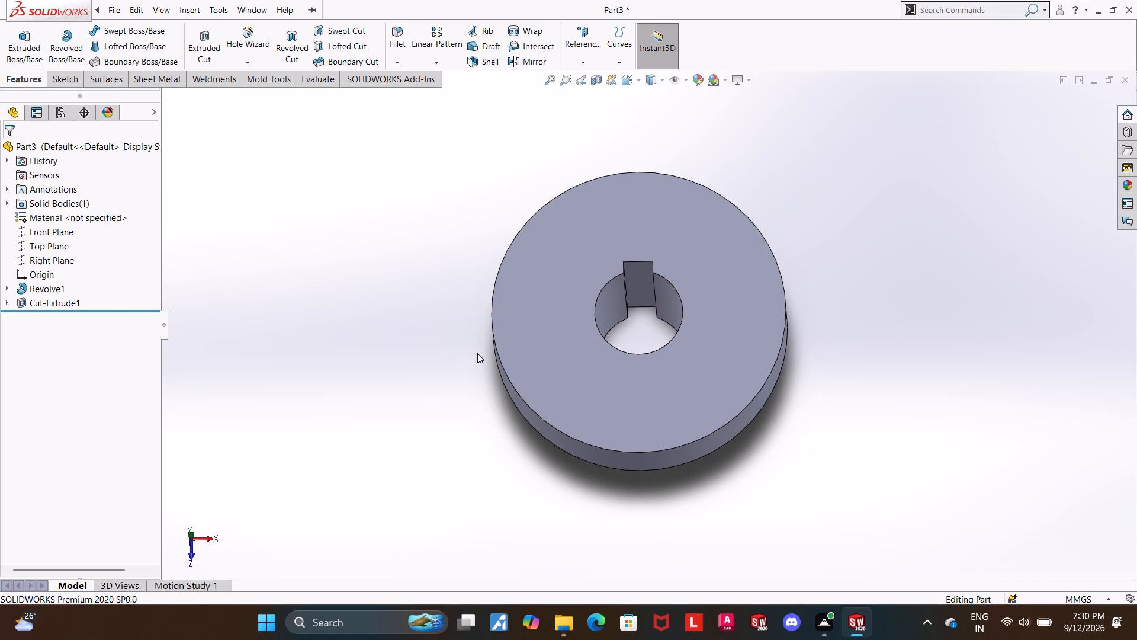
left_click(515, 324)
left_click(562, 293)
left_click(66, 317)
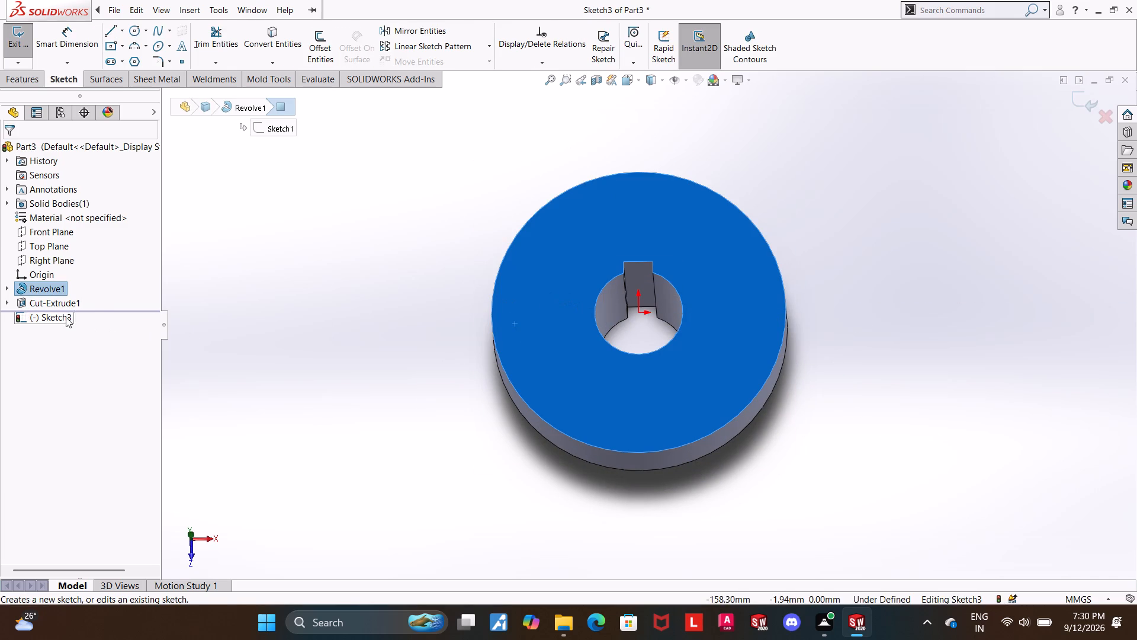
left_click(98, 300)
left_click(122, 31)
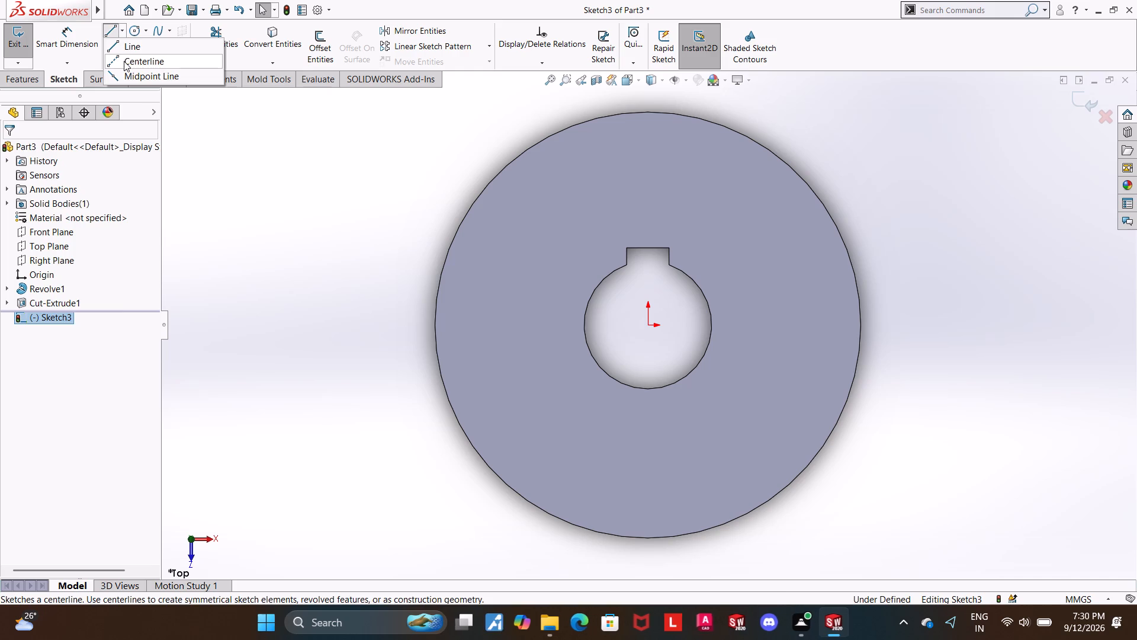
left_click(124, 61)
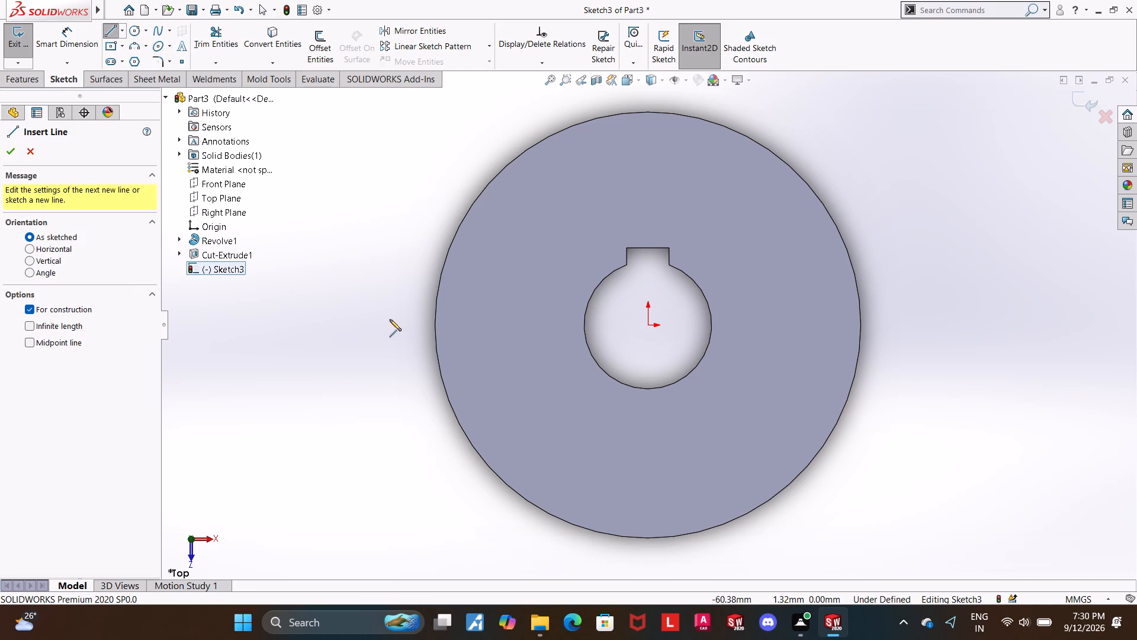
left_click(387, 325)
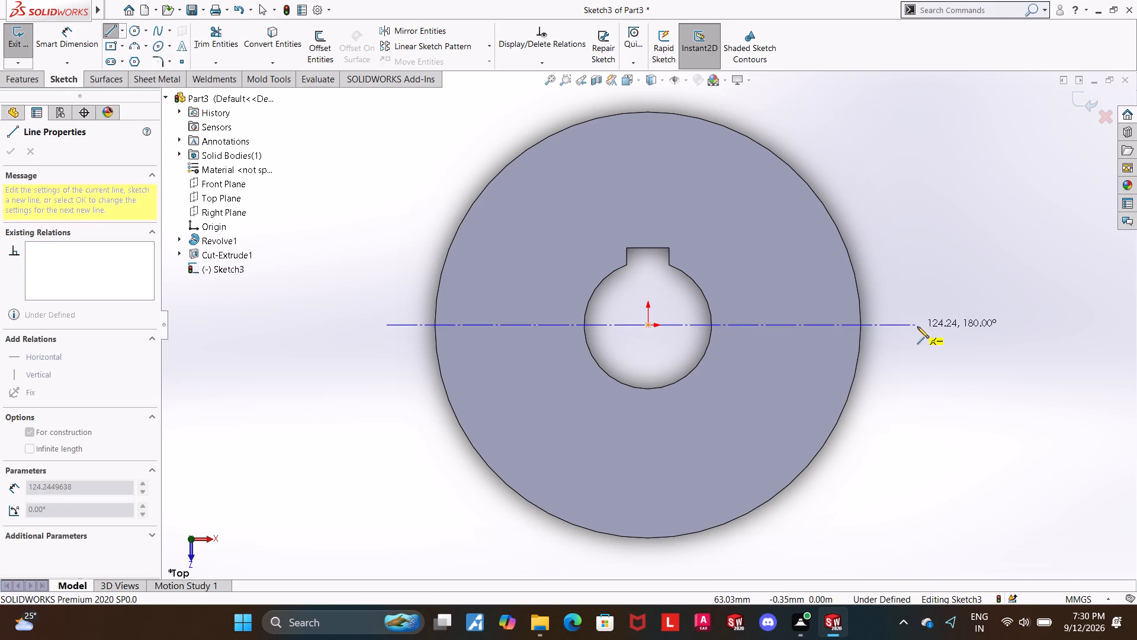
left_click(920, 326)
key("Escape")
key("Escape")
key("Escape")
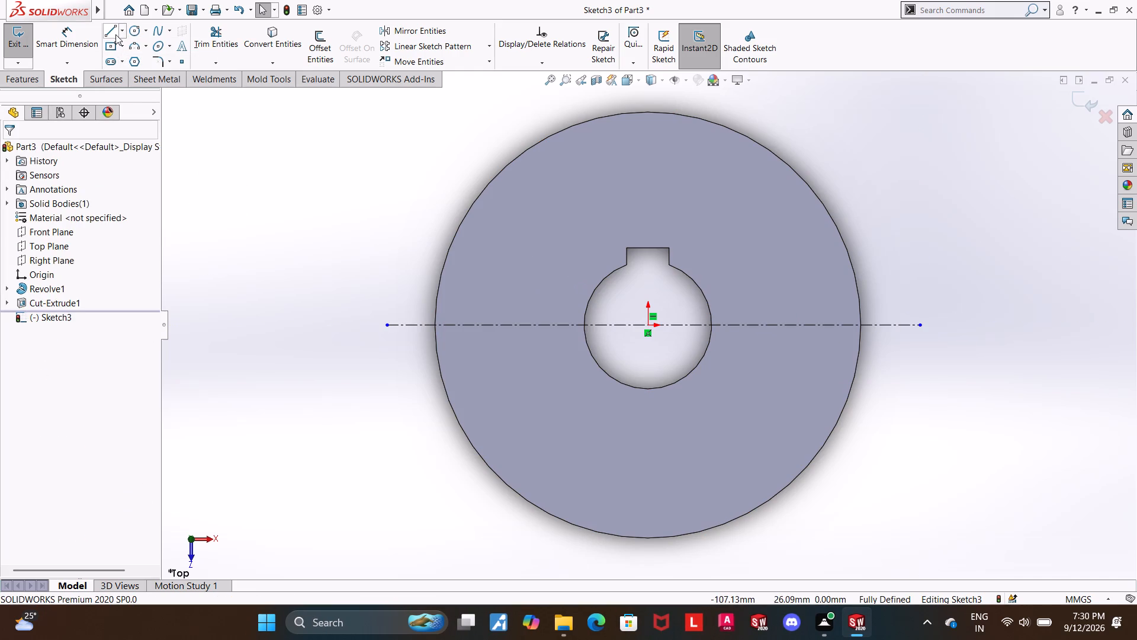
Sketch a center rectangle at the origin, about 119 mm by 9 mm, extending past both sides of the flange.
left_click(113, 46)
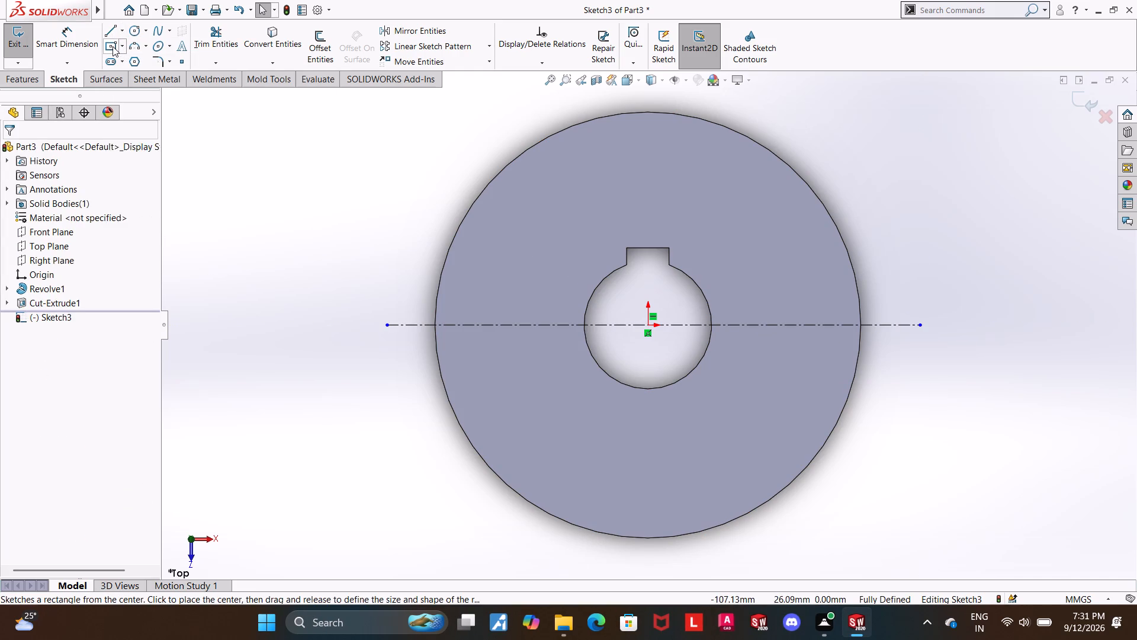
left_click(647, 325)
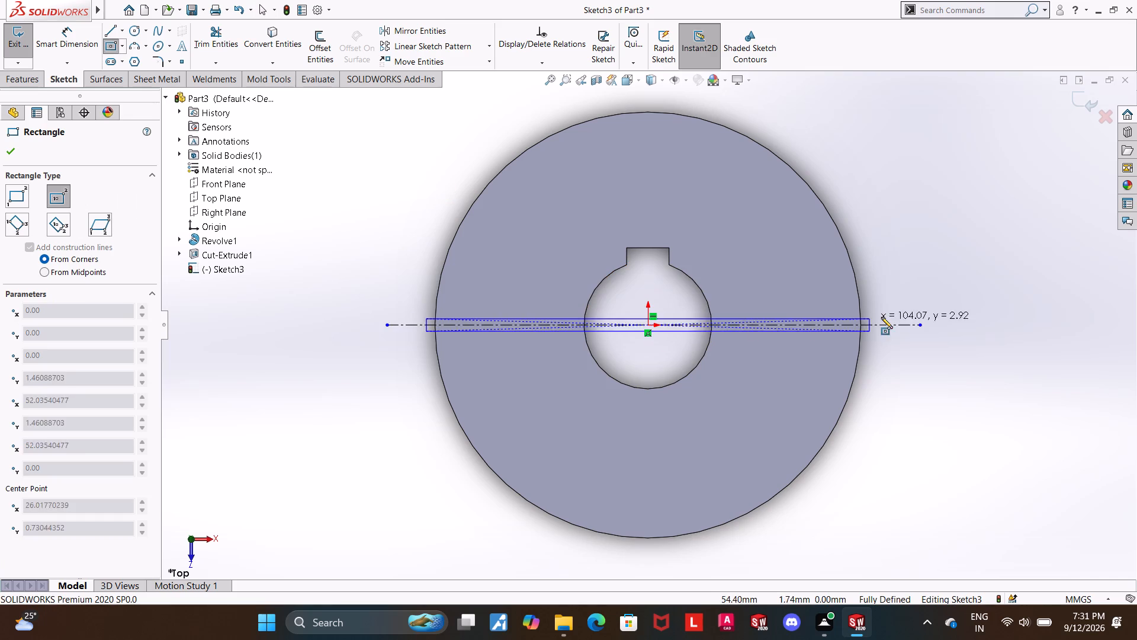
left_click(902, 306)
key("Escape")
key("Escape")
key("Escape")
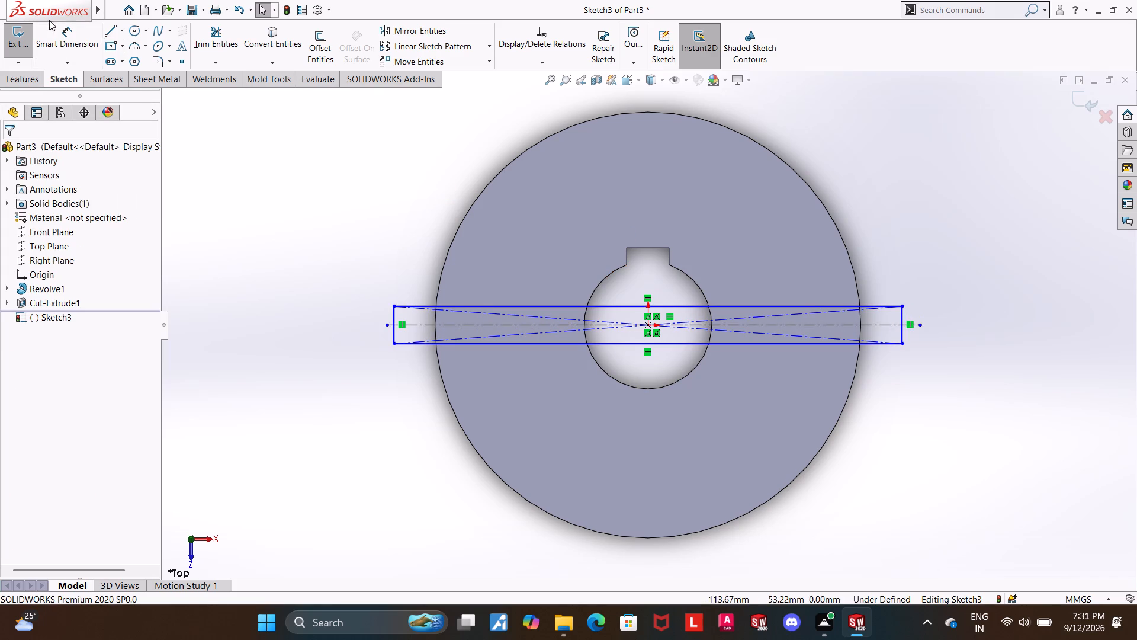
Dimension the rectangle's short vertical side as 12 mm.
left_click(55, 28)
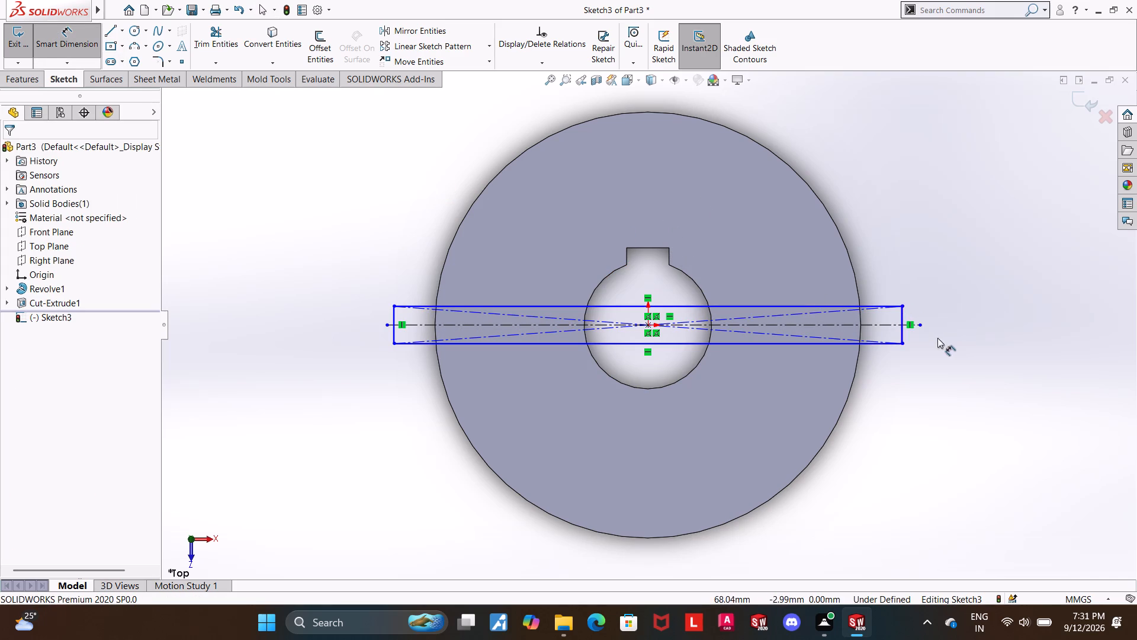
left_click(902, 319)
left_click(947, 322)
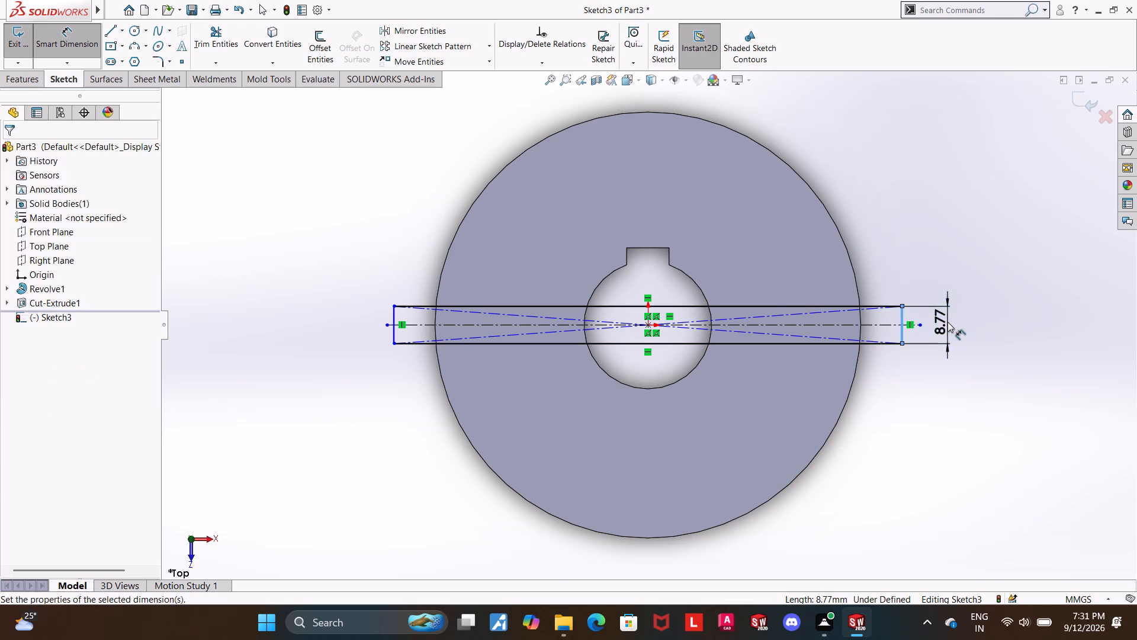
type("12")
key("Return")
key("Escape")
key("Escape")
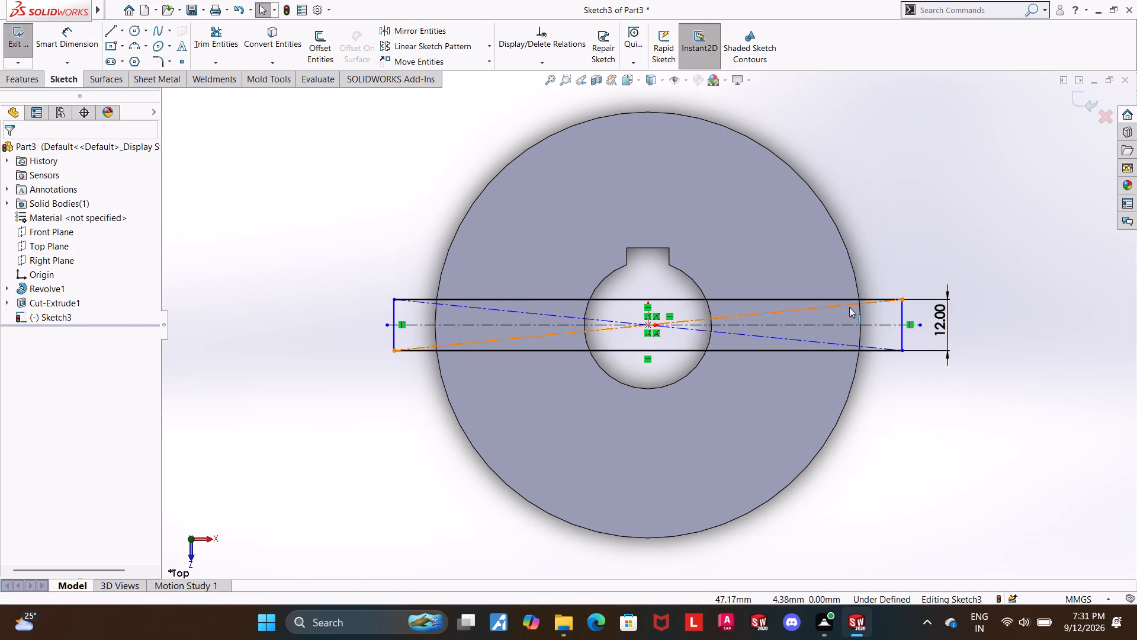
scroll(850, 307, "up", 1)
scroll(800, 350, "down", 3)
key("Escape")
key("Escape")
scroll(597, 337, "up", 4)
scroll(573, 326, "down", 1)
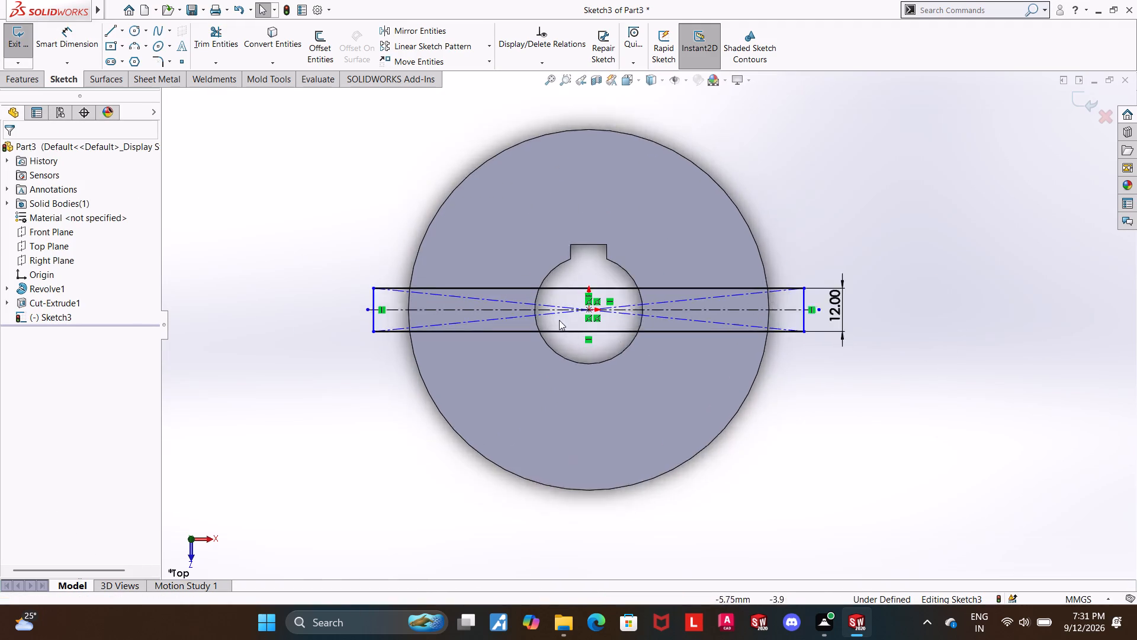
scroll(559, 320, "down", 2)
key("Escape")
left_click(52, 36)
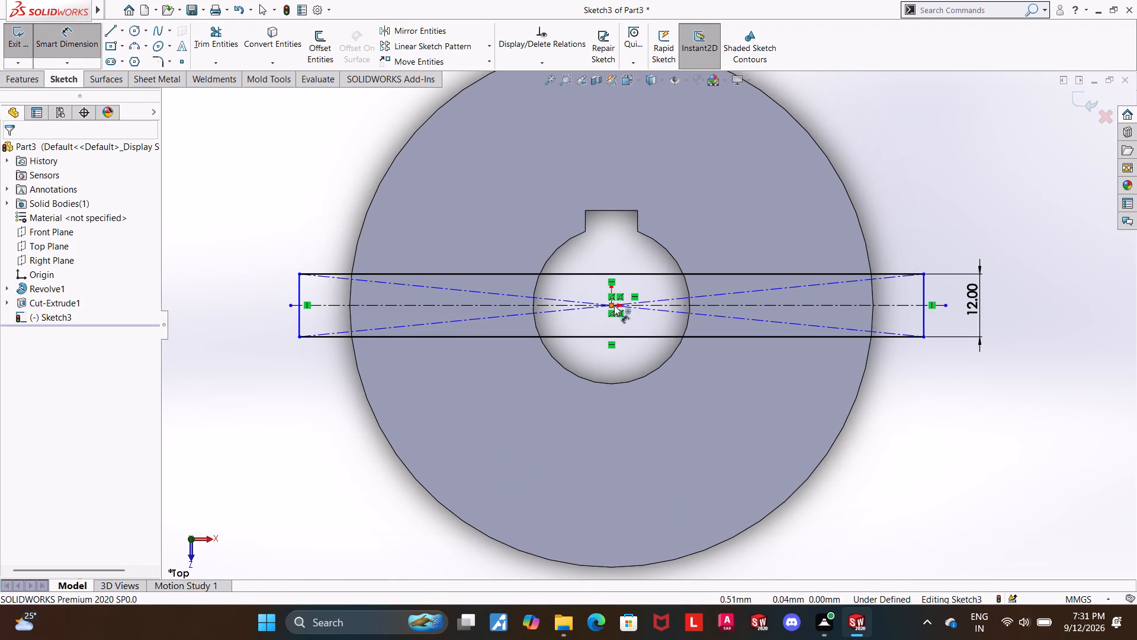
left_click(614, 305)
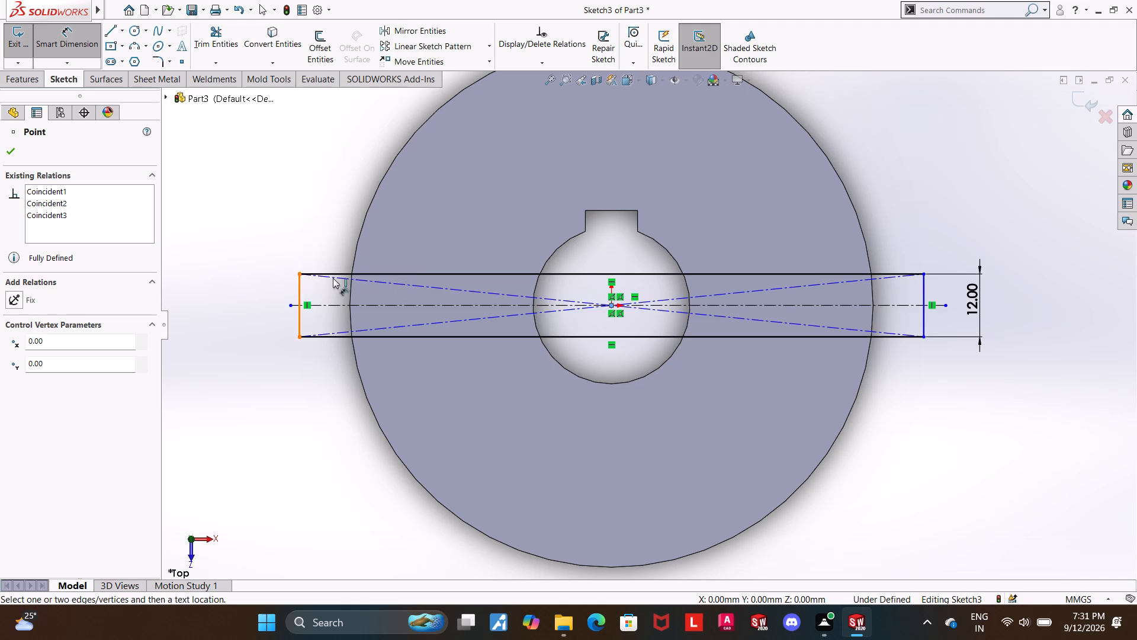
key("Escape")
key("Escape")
Dimension the rectangle's long horizontal side, accepting the measured value.
left_click(80, 34)
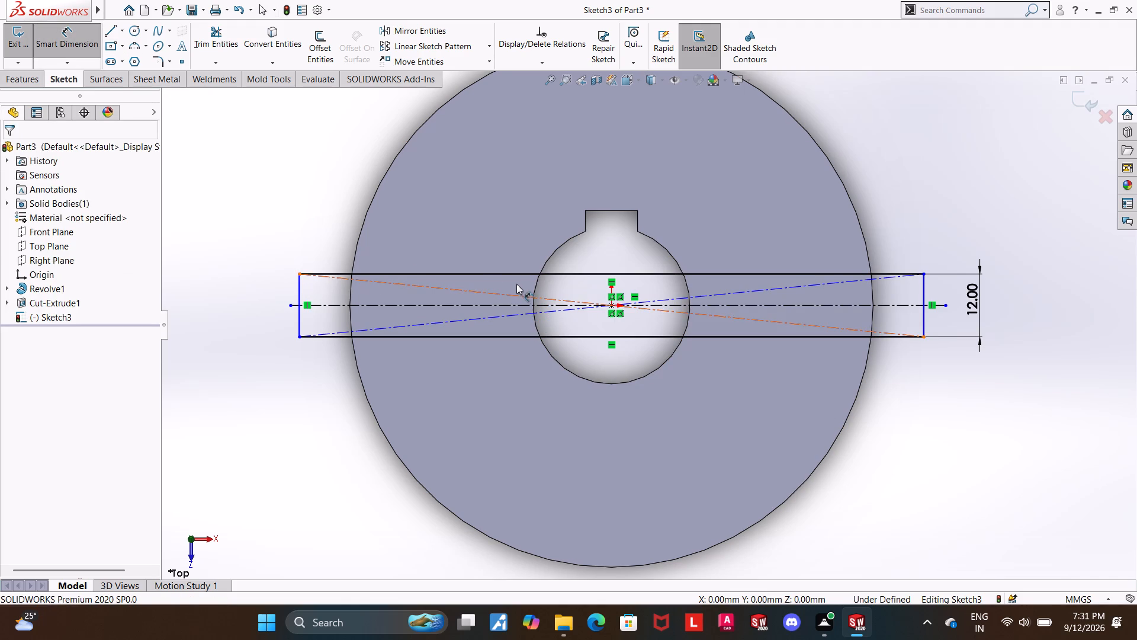
left_click(510, 273)
left_click(502, 213)
left_click(446, 185)
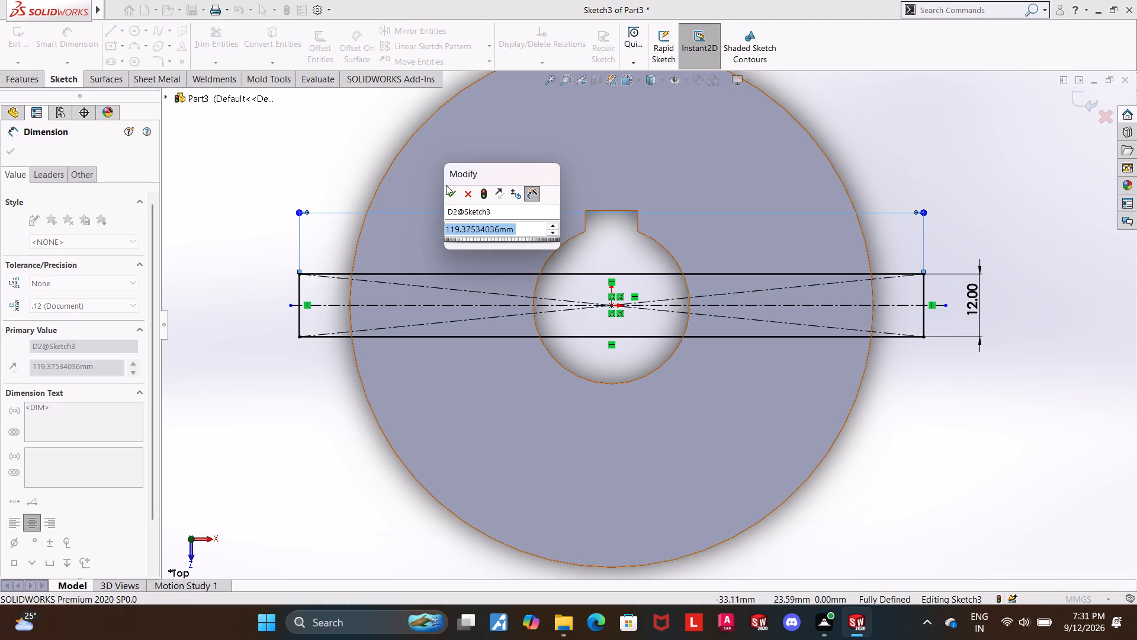
left_click(452, 190)
key("Escape")
Exit the sketch and cut-extrude the rectangle to a 10 mm blind depth, forming a slot across the flange face.
middle_click_drag(960, 420, 956, 356)
scroll(956, 356, "up", 3)
left_click(1085, 98)
middle_click_drag(878, 423, 880, 382)
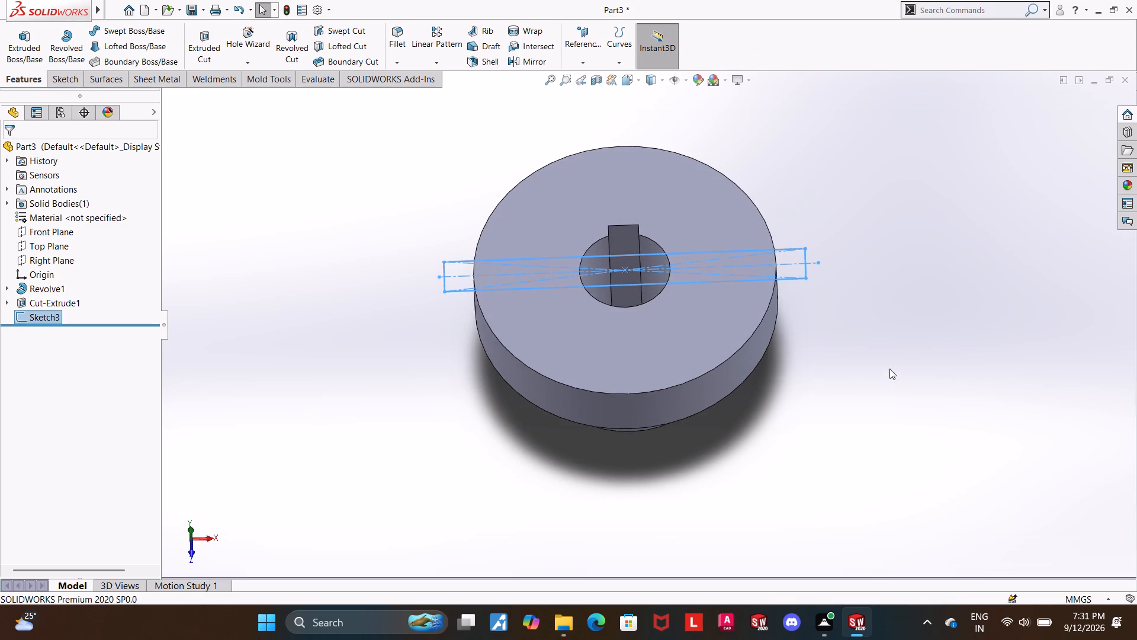
scroll(311, 355, "down", 1)
left_click(202, 45)
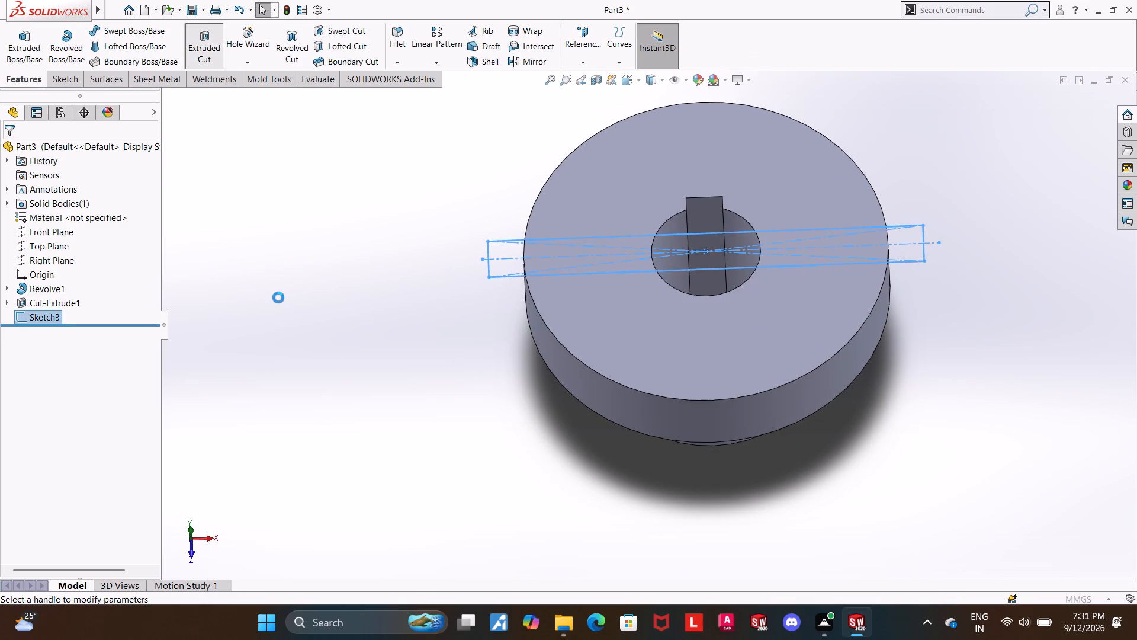
middle_click_drag(278, 302, 315, 219)
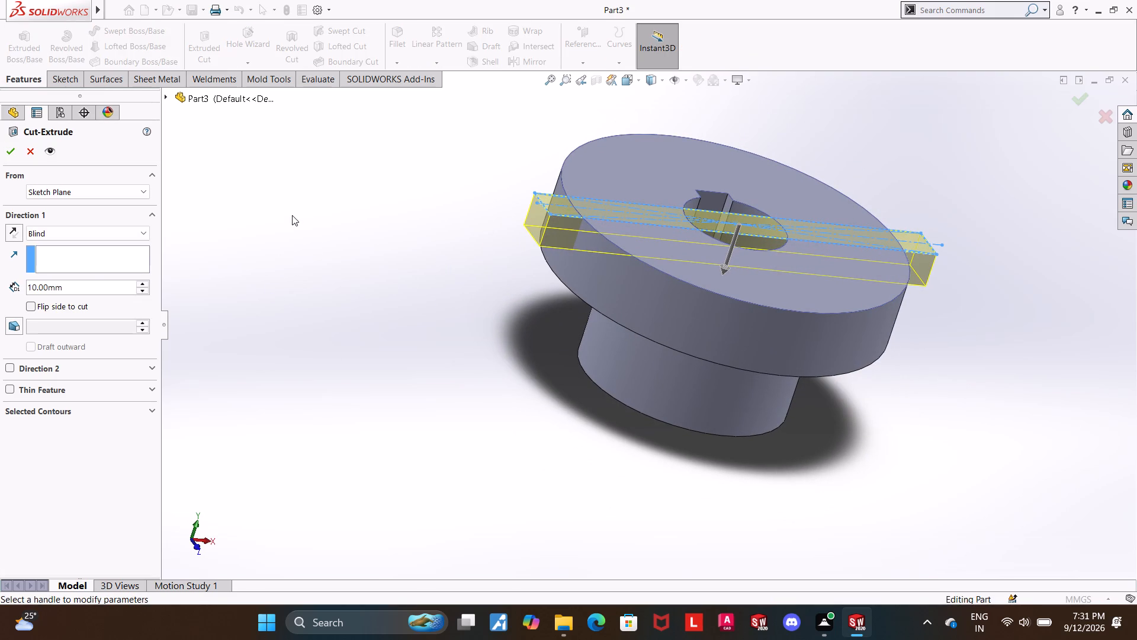
left_click(8, 155)
left_click(460, 335)
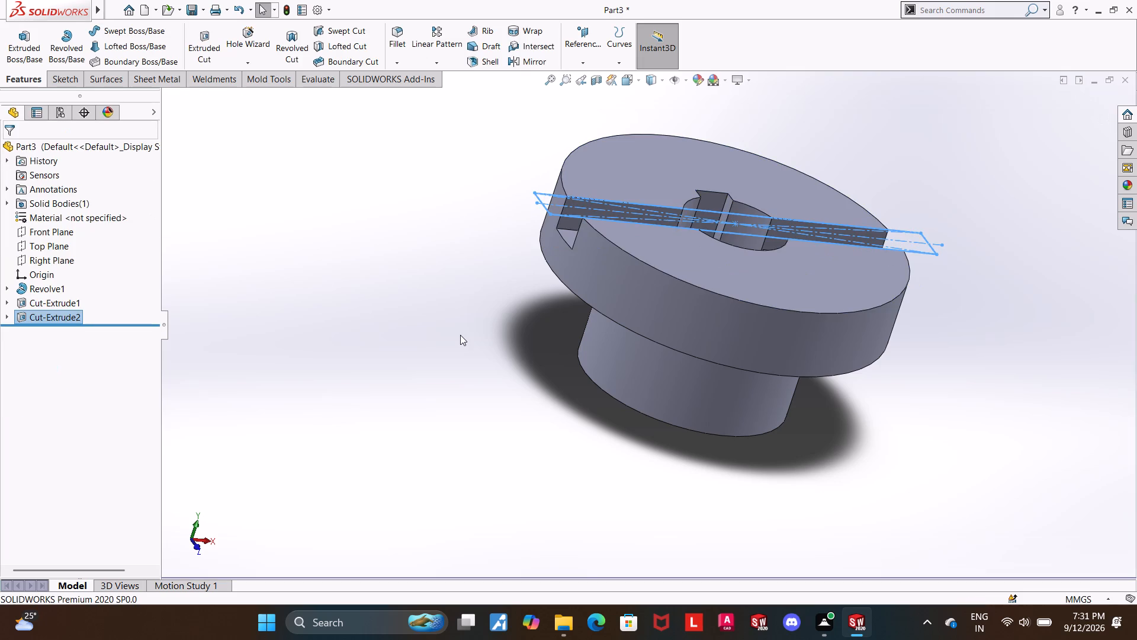
middle_click_drag(460, 321, 480, 407)
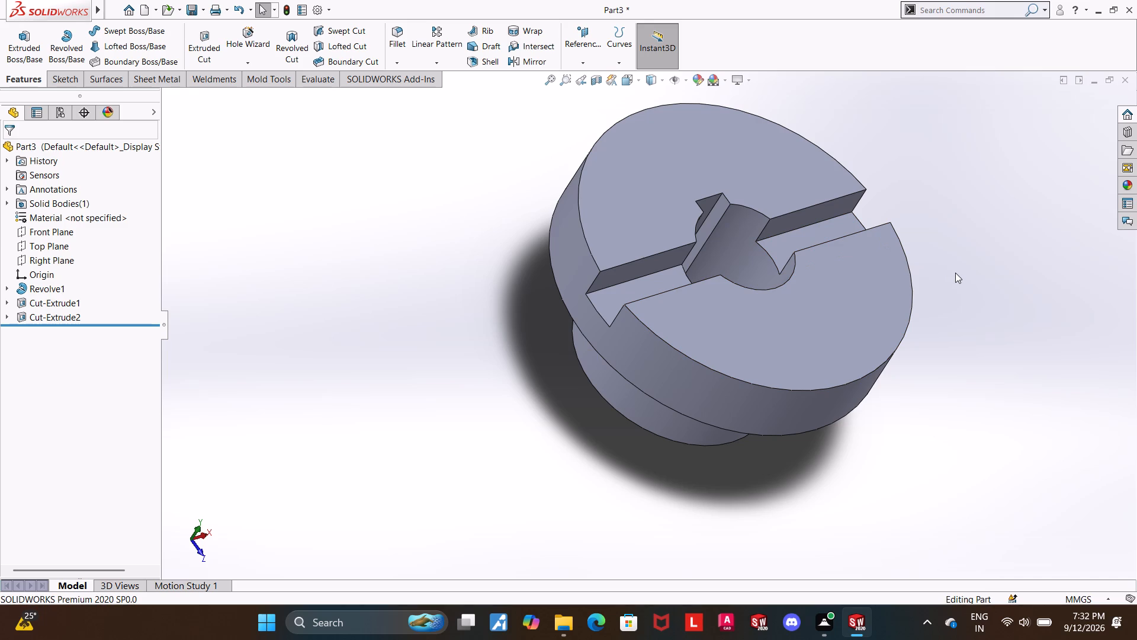
Check the slot's Sketch3 and the reference coupling drawing image in the Downloads folder, returning to SOLIDWORKS.
left_click(8, 315)
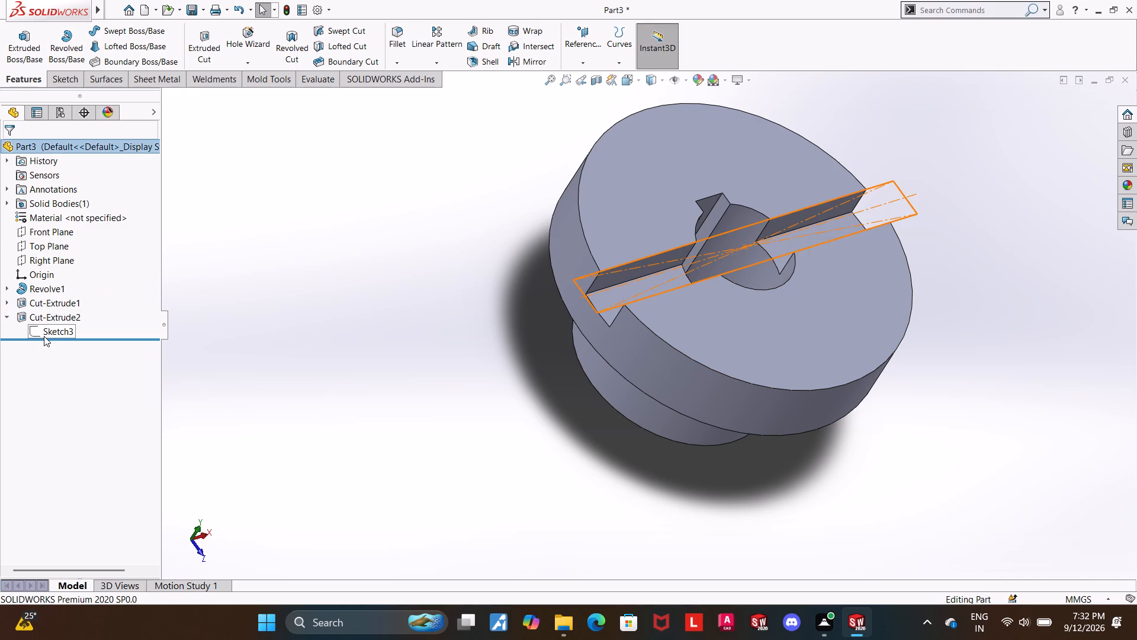
left_click(44, 336)
left_click(57, 300)
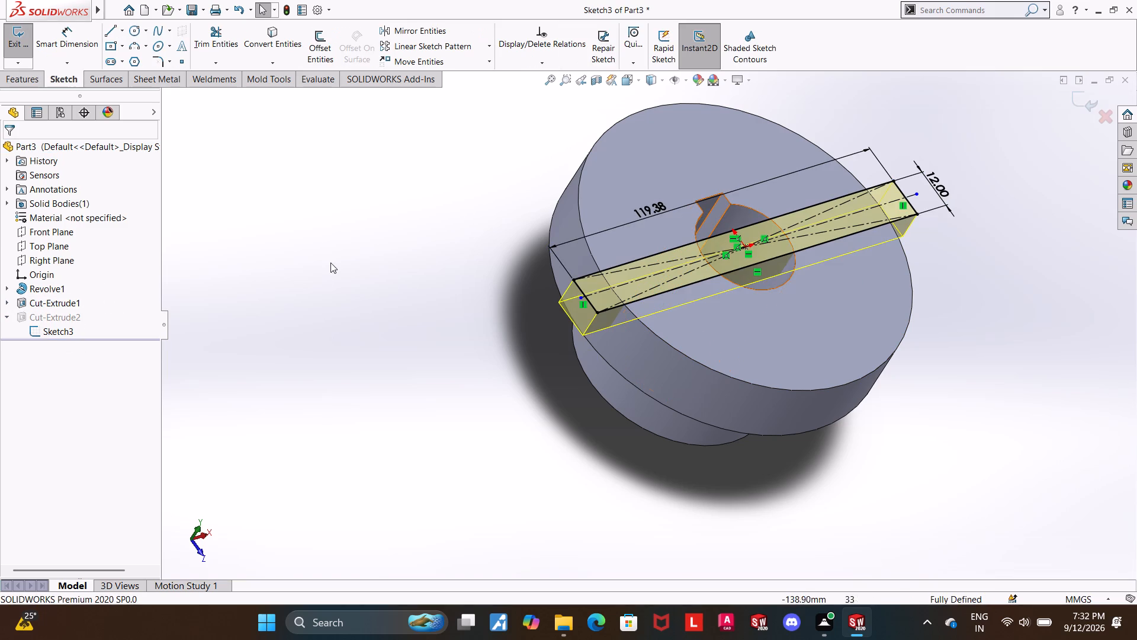
left_click(1083, 100)
left_click(1027, 264)
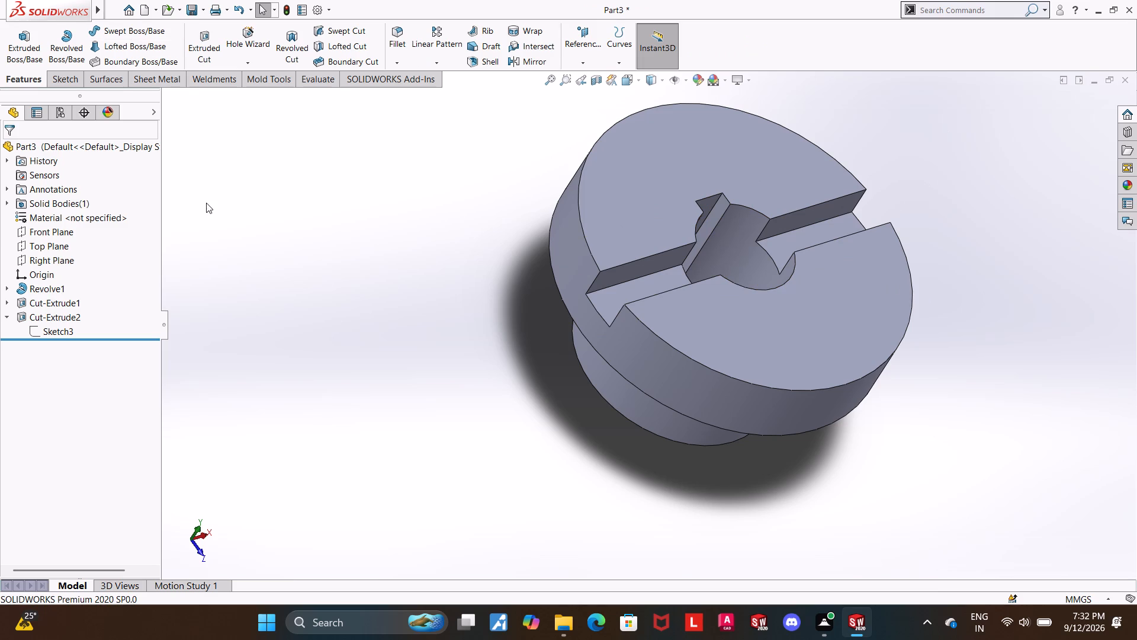
left_click(574, 619)
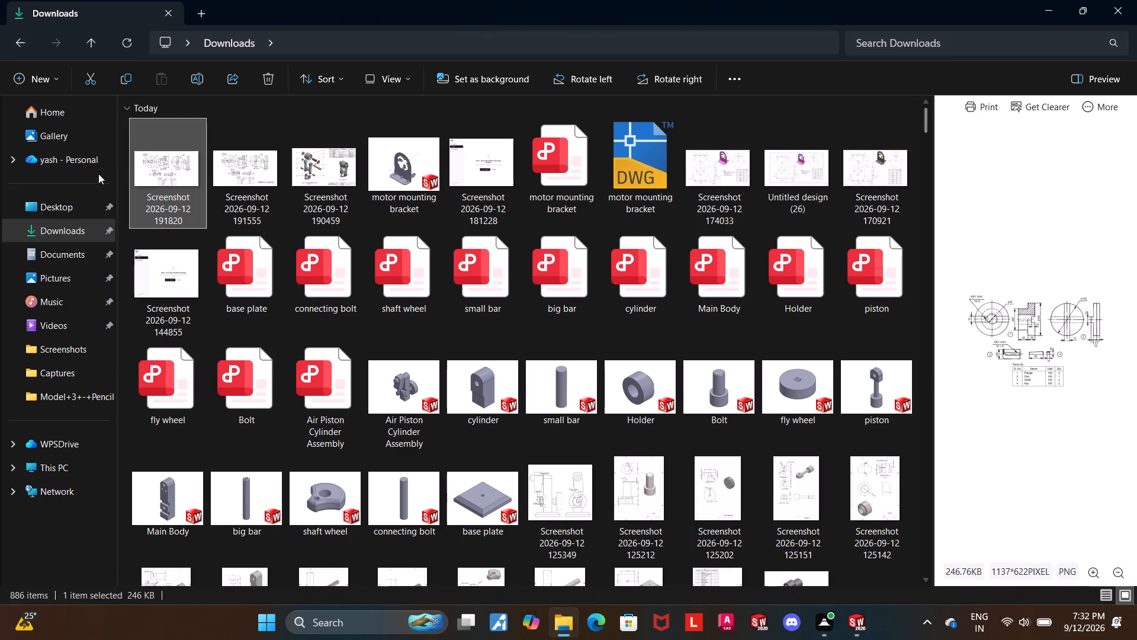
double_click(167, 177)
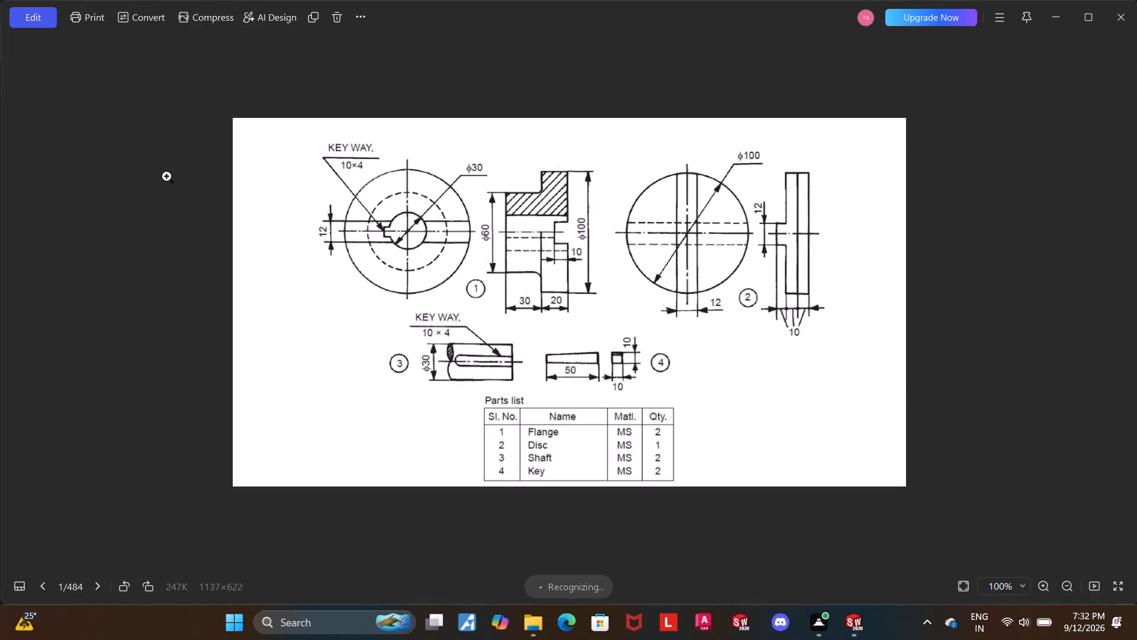
scroll(467, 249, "up", 1)
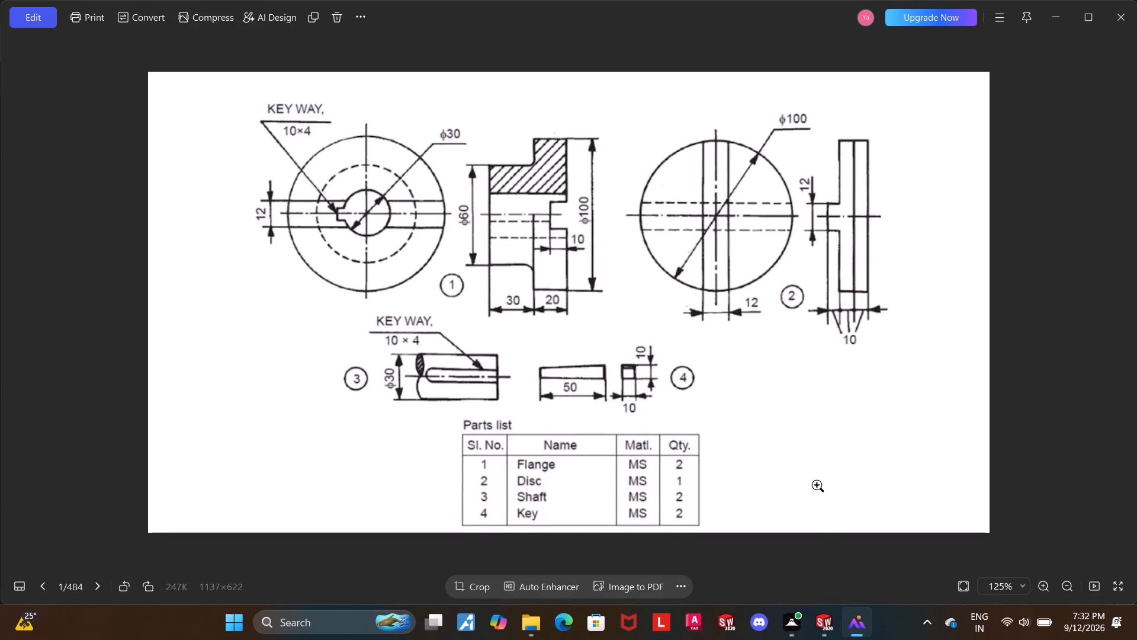
left_click(828, 619)
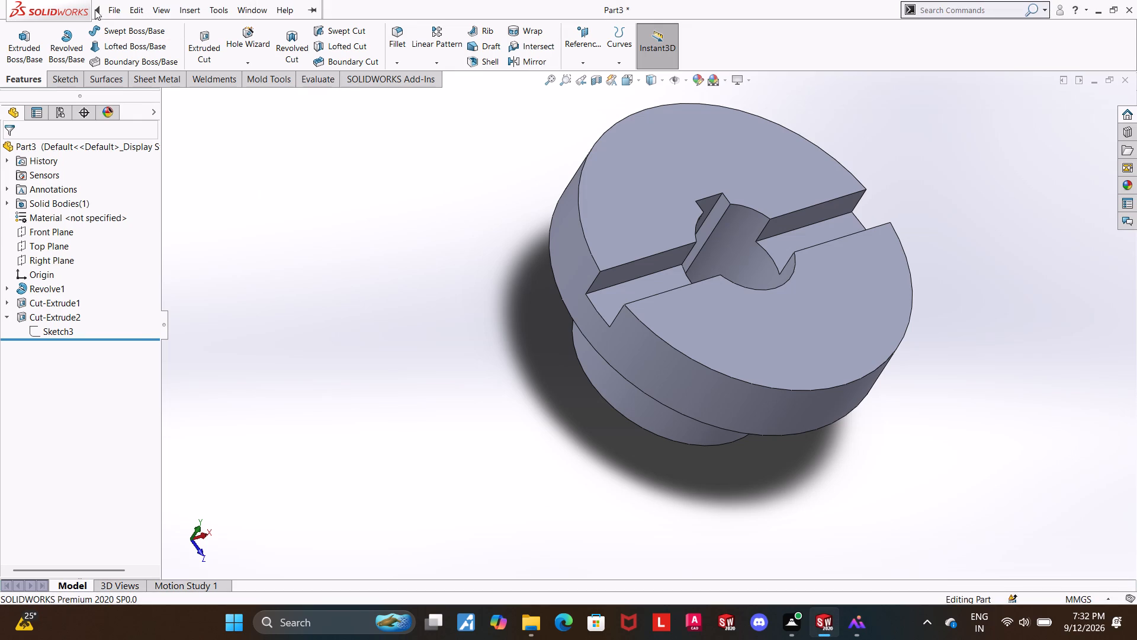
Save the part in Downloads under the name flange.
left_click(111, 9)
left_click(133, 162)
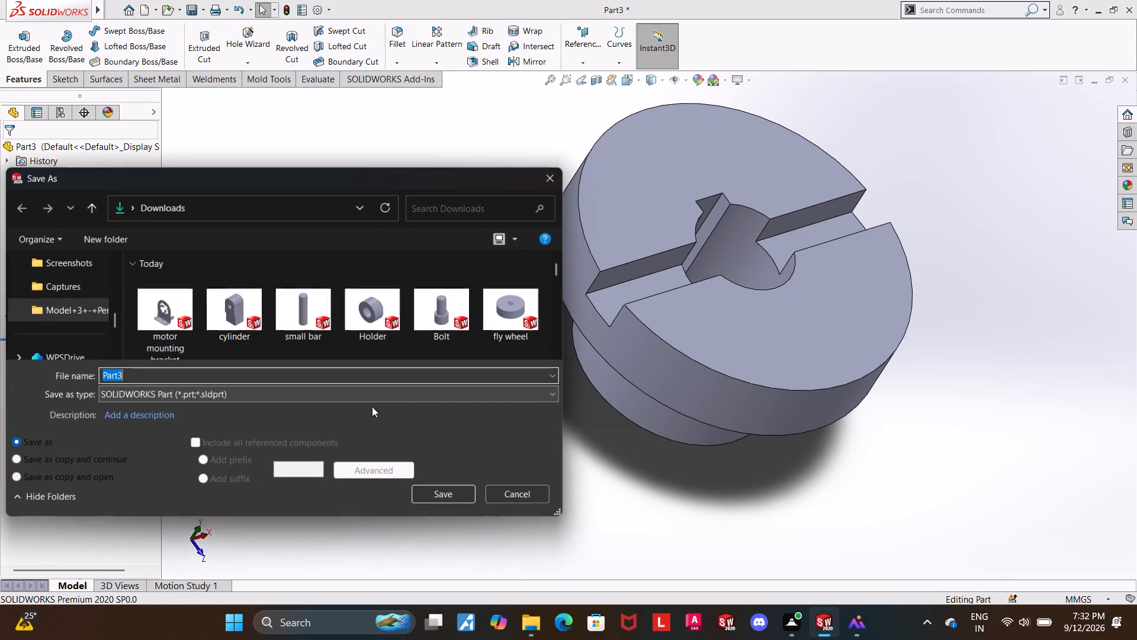
type("flange")
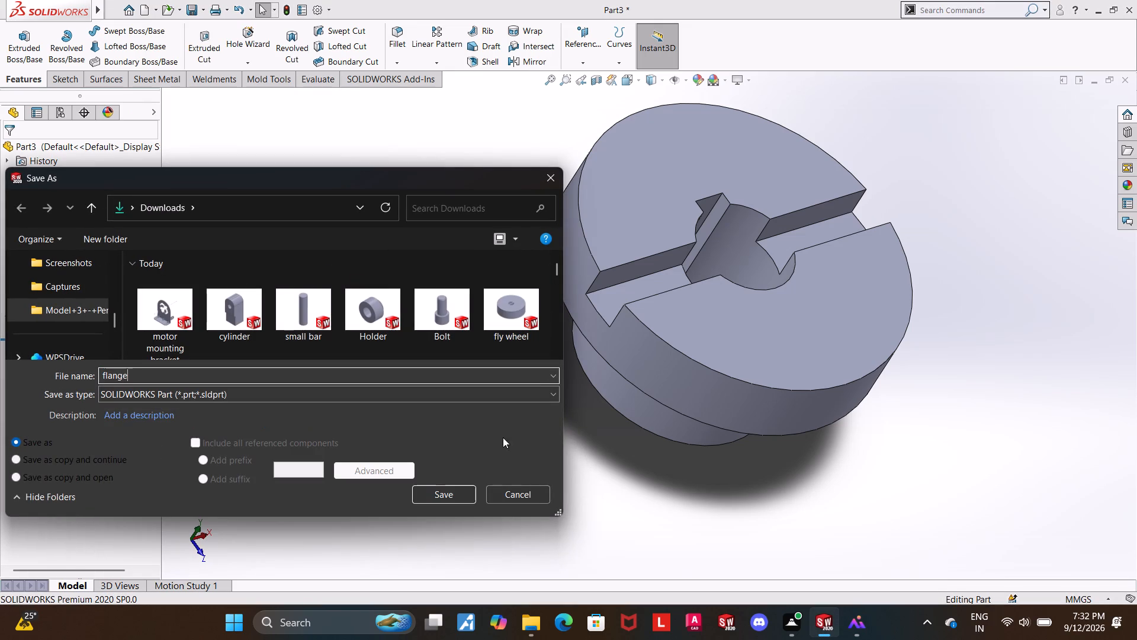
left_click(462, 497)
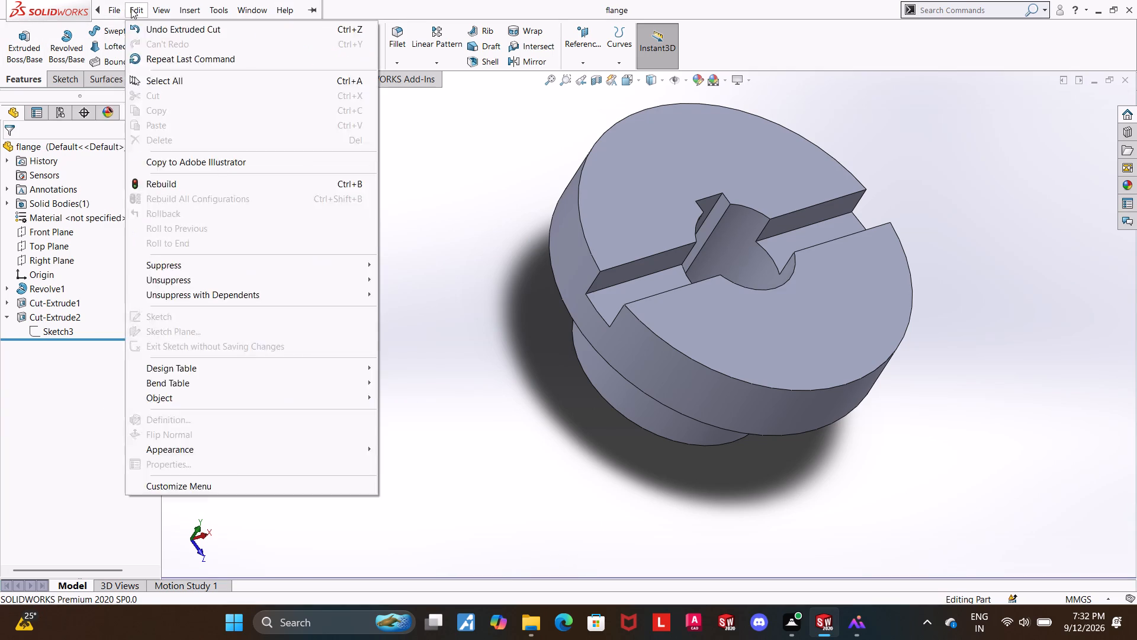
Create a new part document and start a sketch on its Front Plane.
left_click(130, 31)
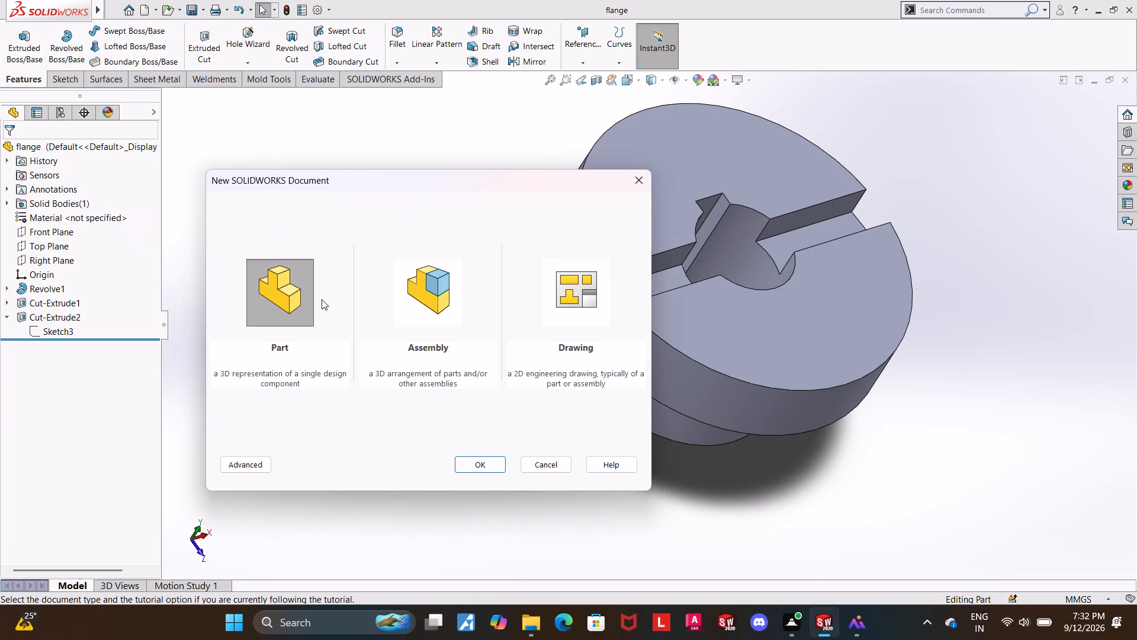
double_click(300, 291)
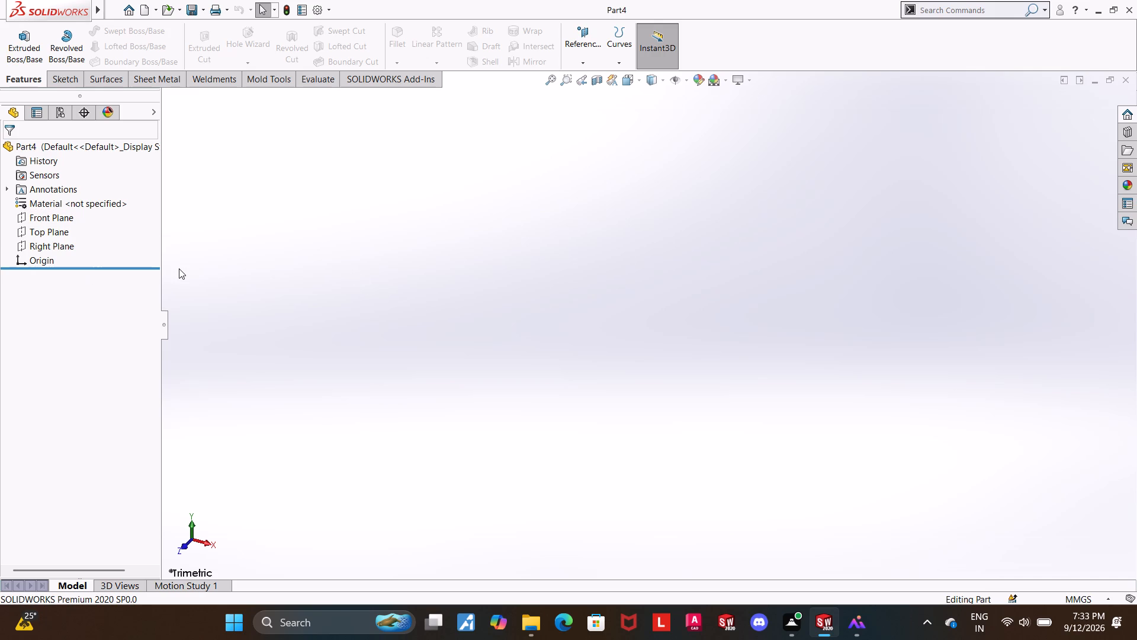
left_click(42, 218)
left_click(48, 200)
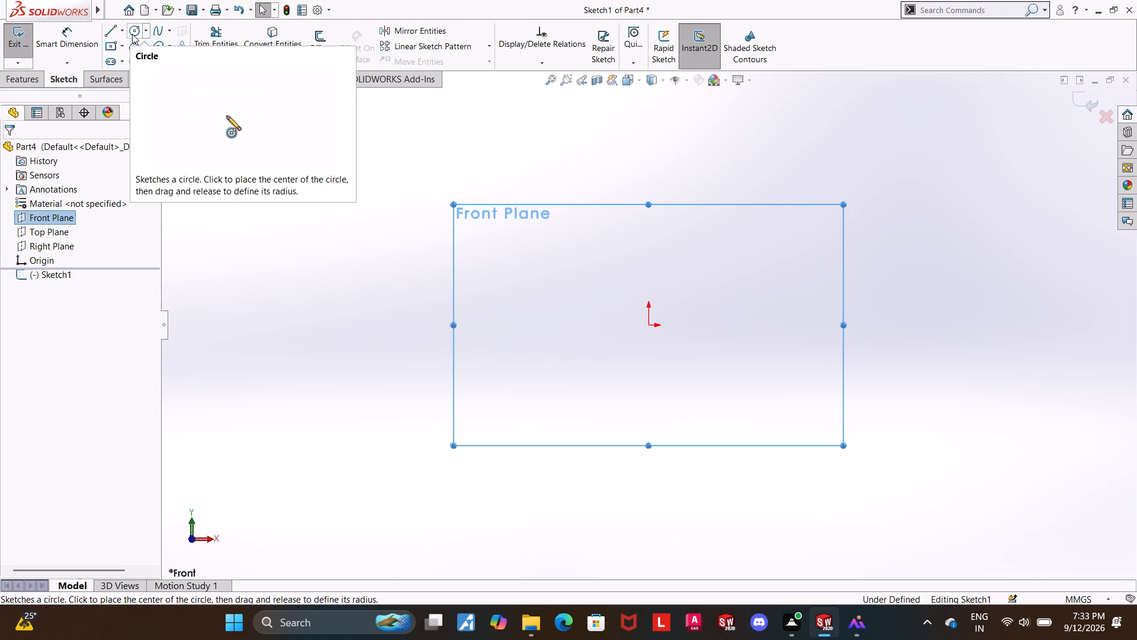
Sketch a circle centred on the origin, dimension its diameter to 100 mm, and exit the sketch.
left_click(132, 34)
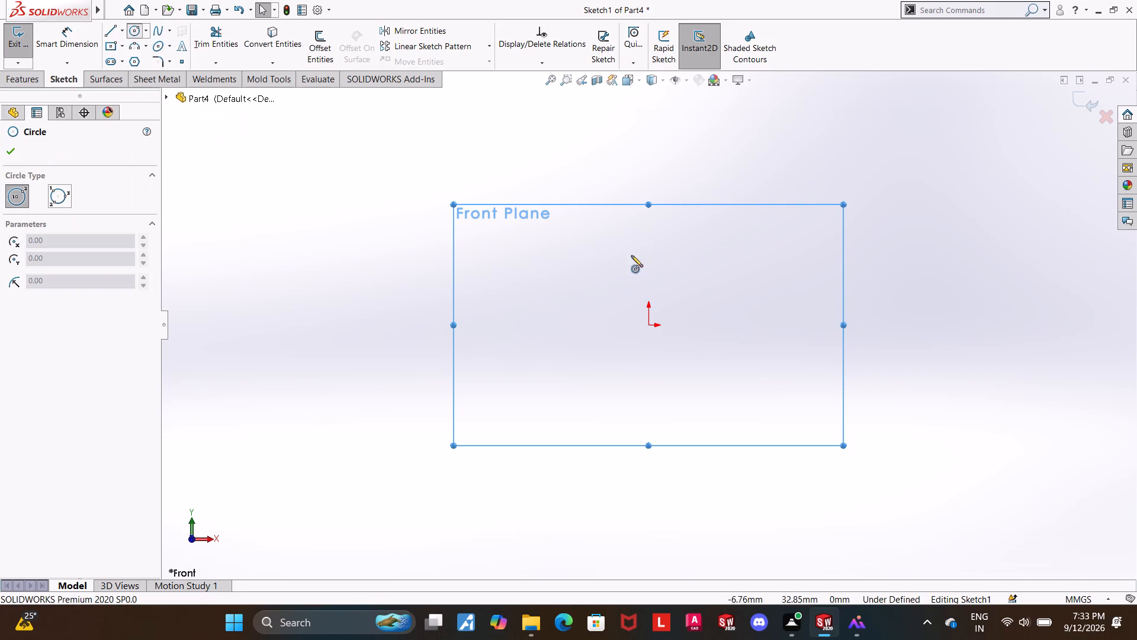
left_click(650, 327)
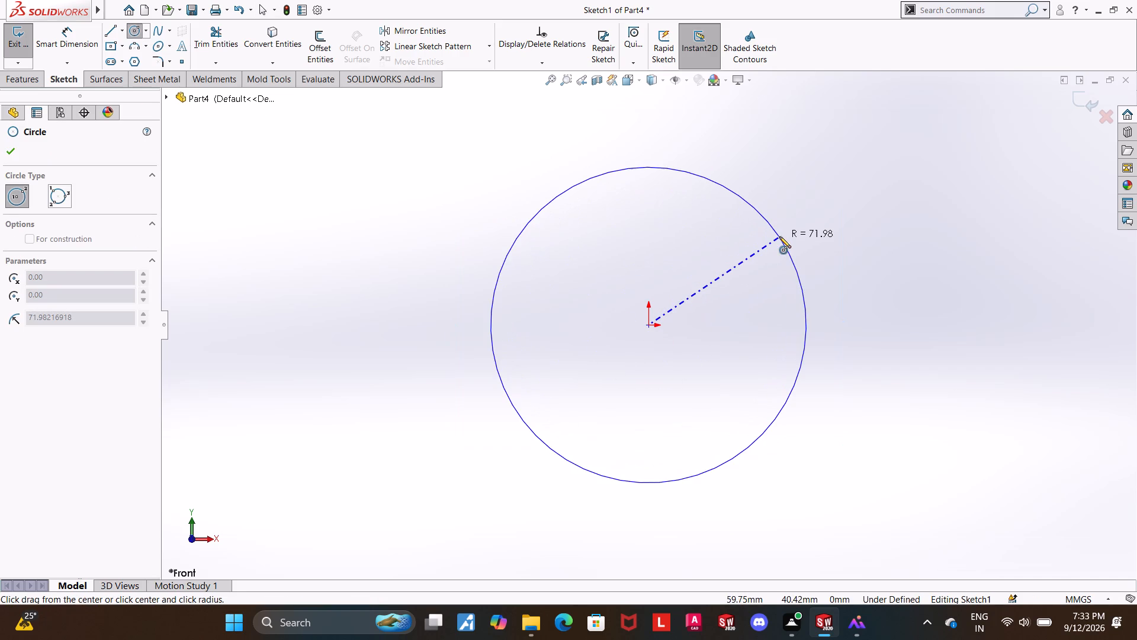
left_click(779, 236)
key("Escape")
key("Escape")
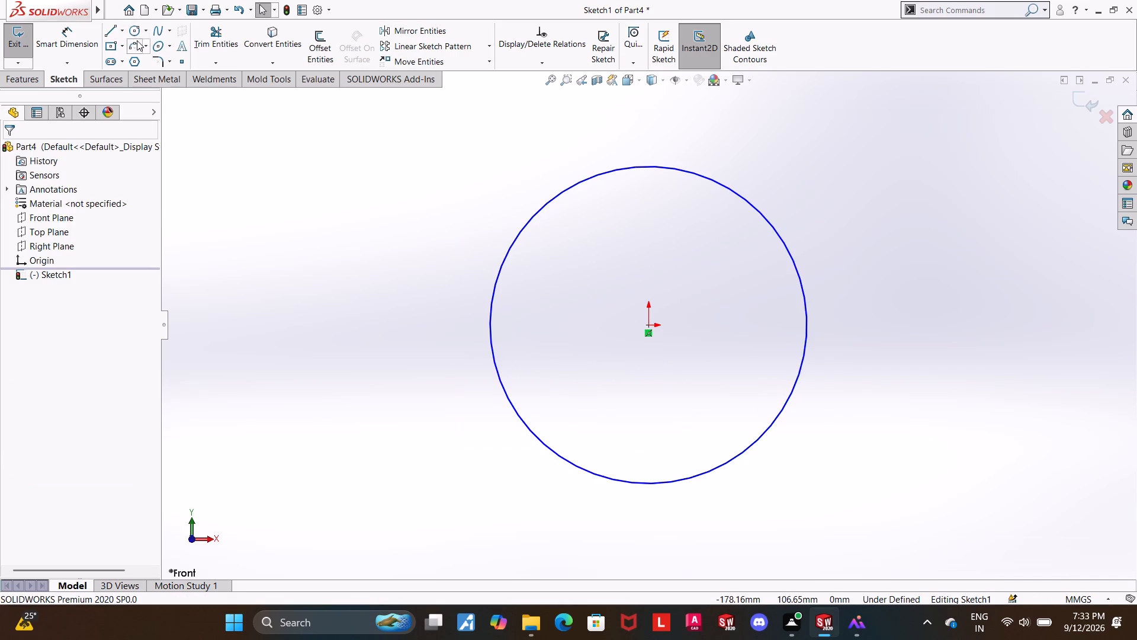
left_click(66, 26)
left_click(779, 235)
left_click(828, 207)
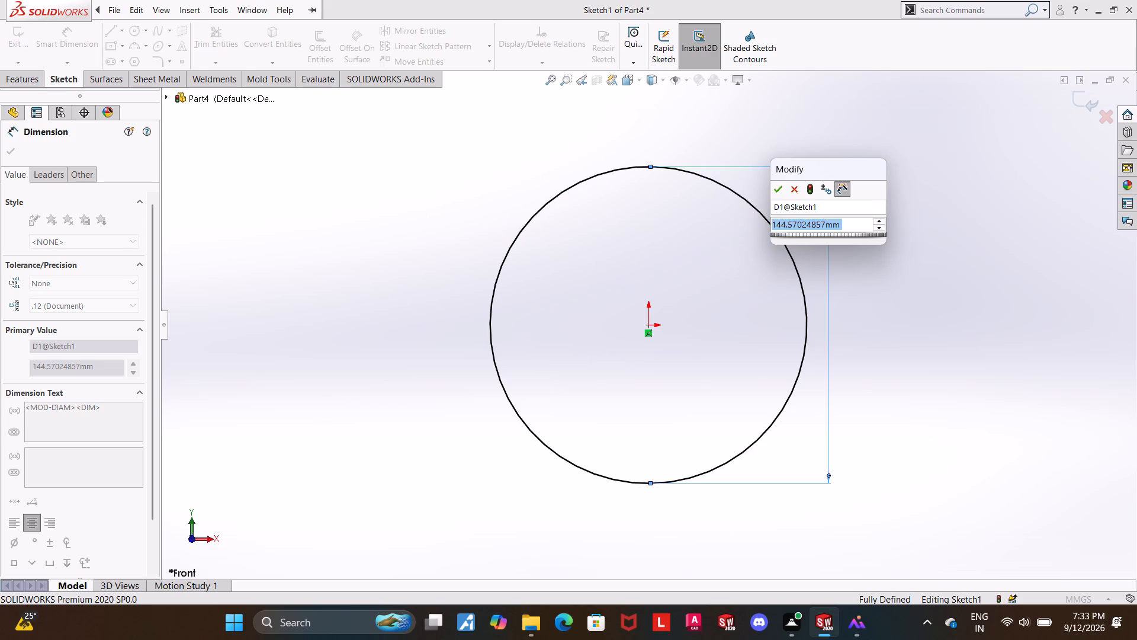
type("100")
key("Delete")
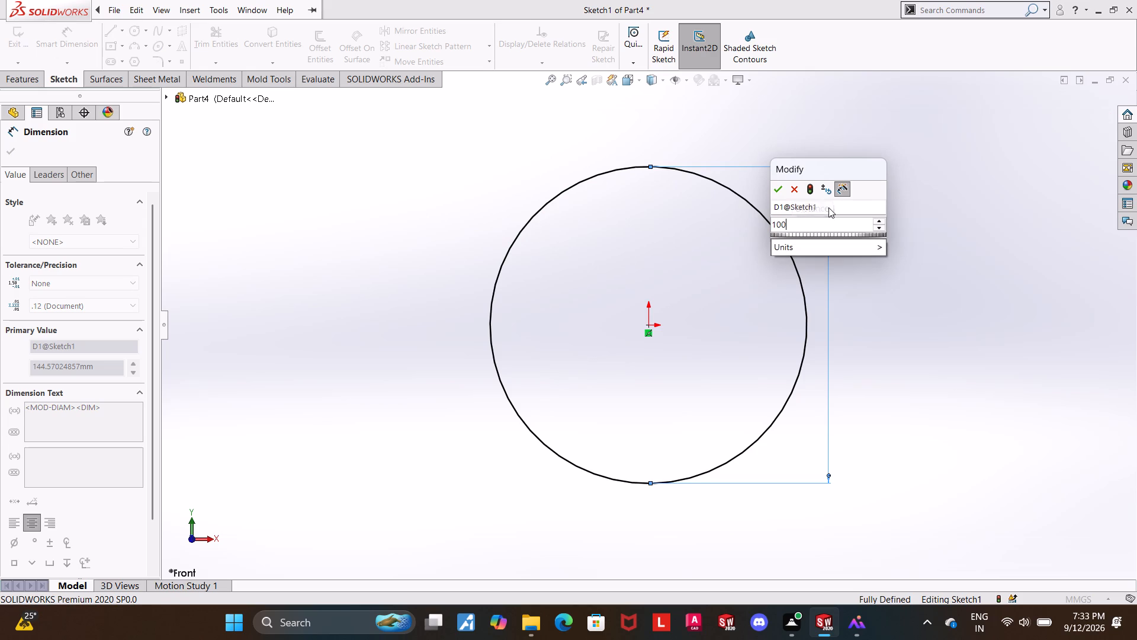
key("Return")
left_click(1074, 94)
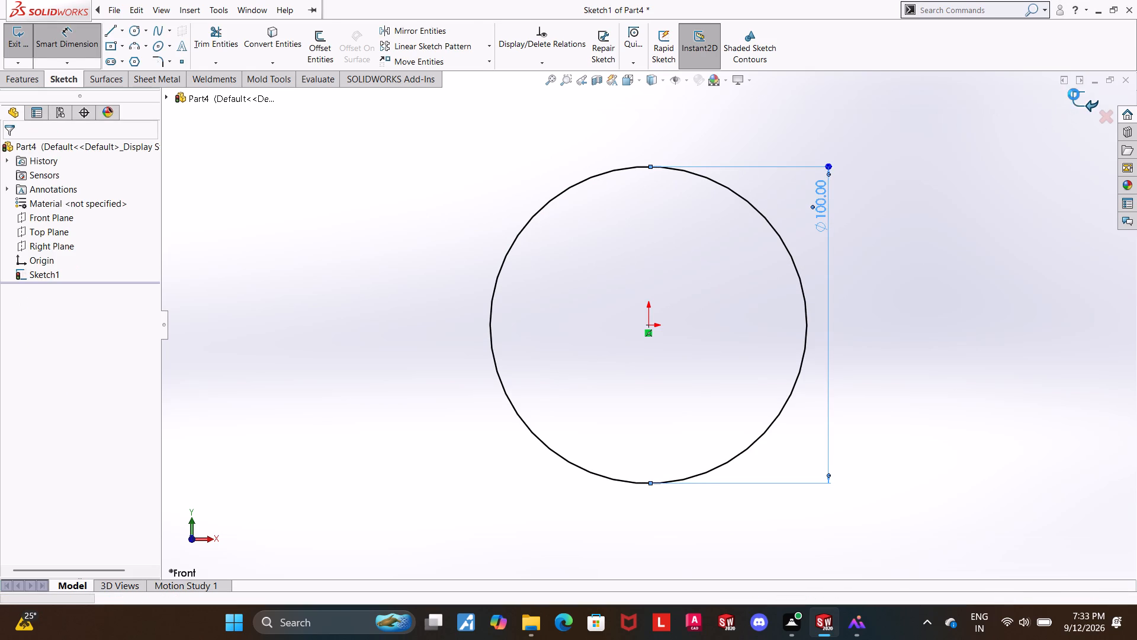
Extrude the circle as a blind boss 10 mm thick to form a disc.
left_click(23, 45)
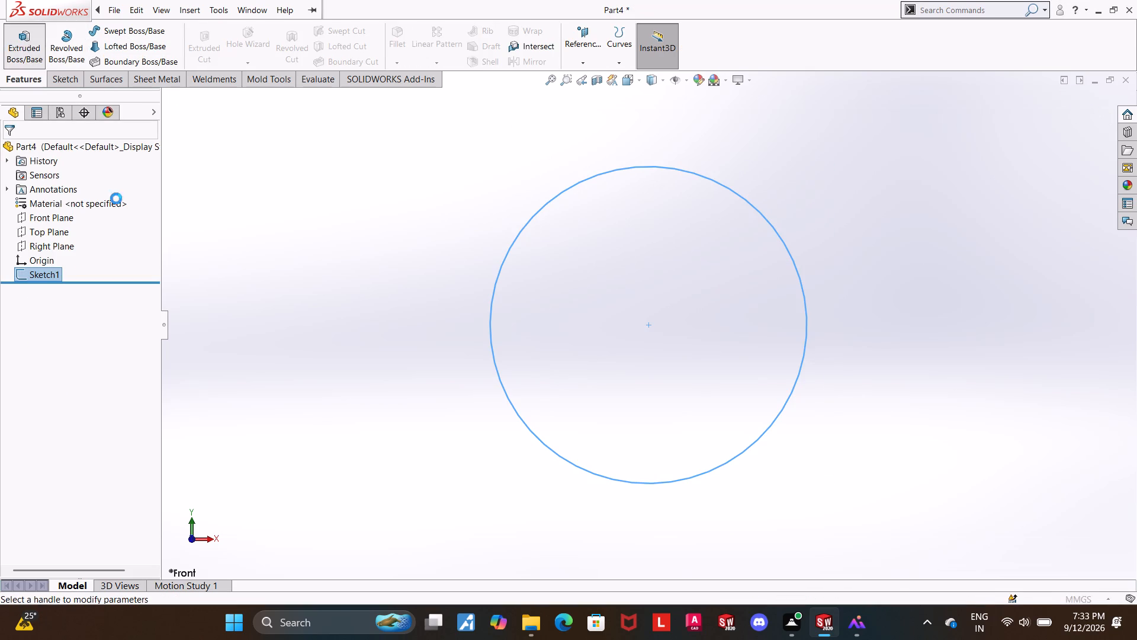
middle_click_drag(402, 226, 375, 228)
middle_click_drag(384, 225, 419, 186)
left_click(60, 217)
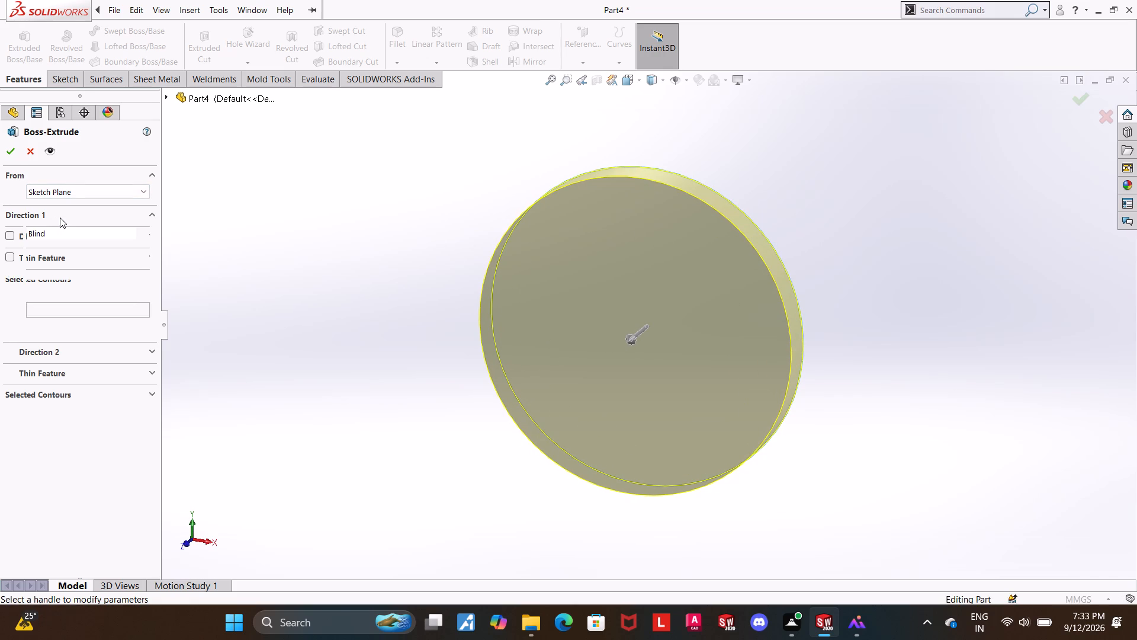
left_click(5, 154)
middle_click_drag(324, 312, 345, 199)
Edit the disc's extrusion to a Mid Plane end condition, keeping the 10 mm depth.
left_click(46, 288)
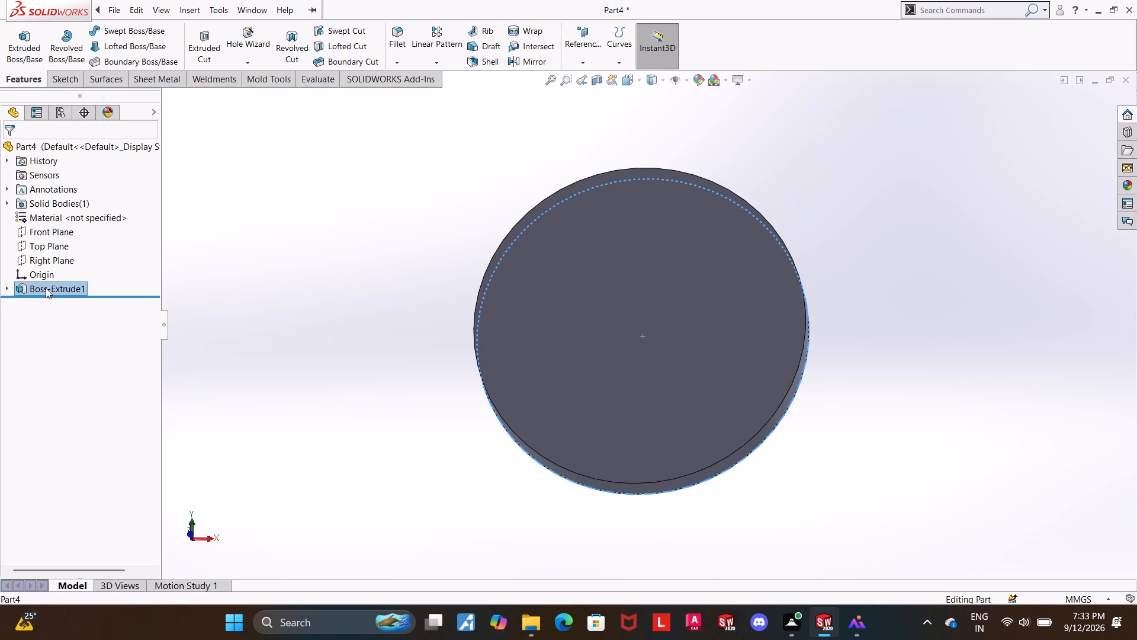
left_click(187, 278)
left_click(71, 286)
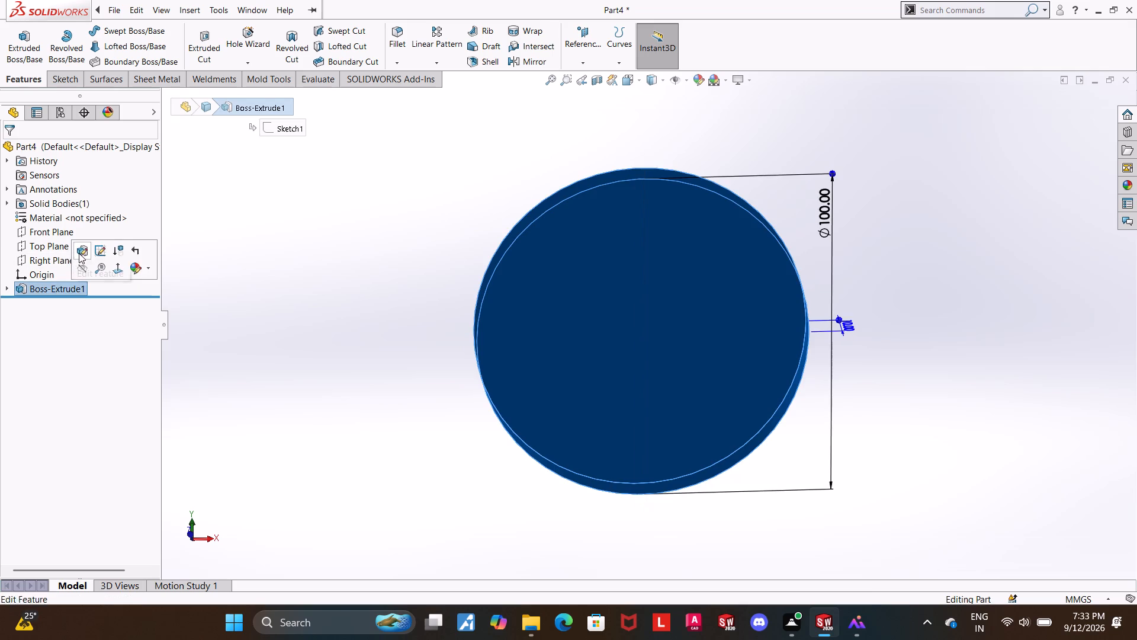
left_click(79, 253)
left_click(60, 192)
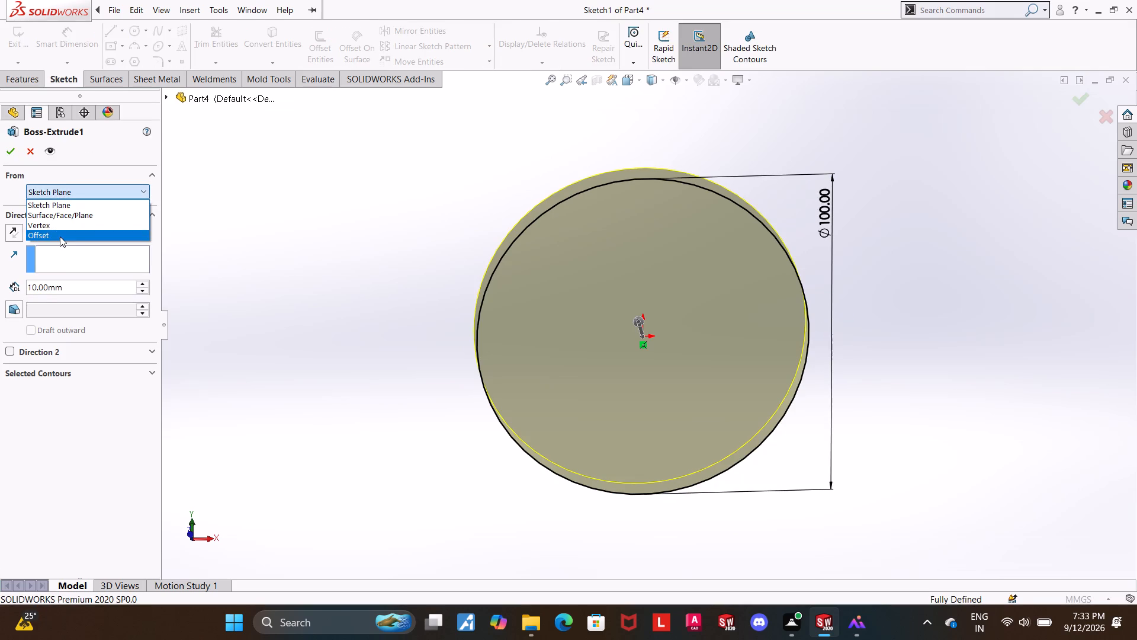
left_click(359, 236)
left_click(77, 234)
left_click(45, 295)
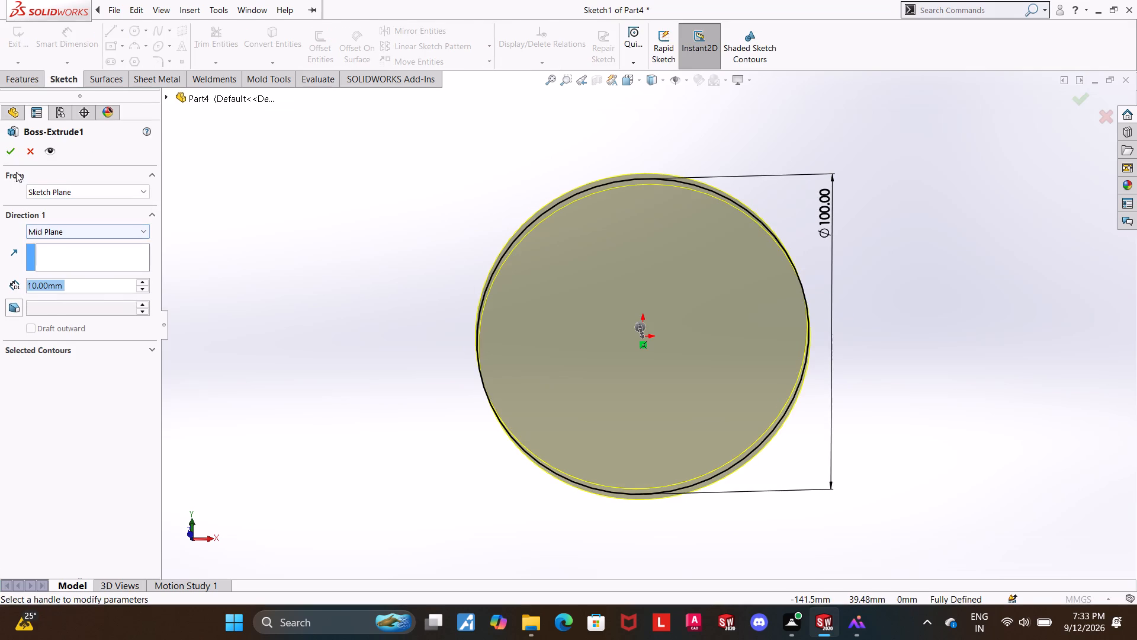
left_click(12, 149)
left_click(283, 254)
Start a sketch on the disc's flat face and draw a horizontal centerline about 139 mm long through the origin.
middle_click_drag(322, 298, 319, 178)
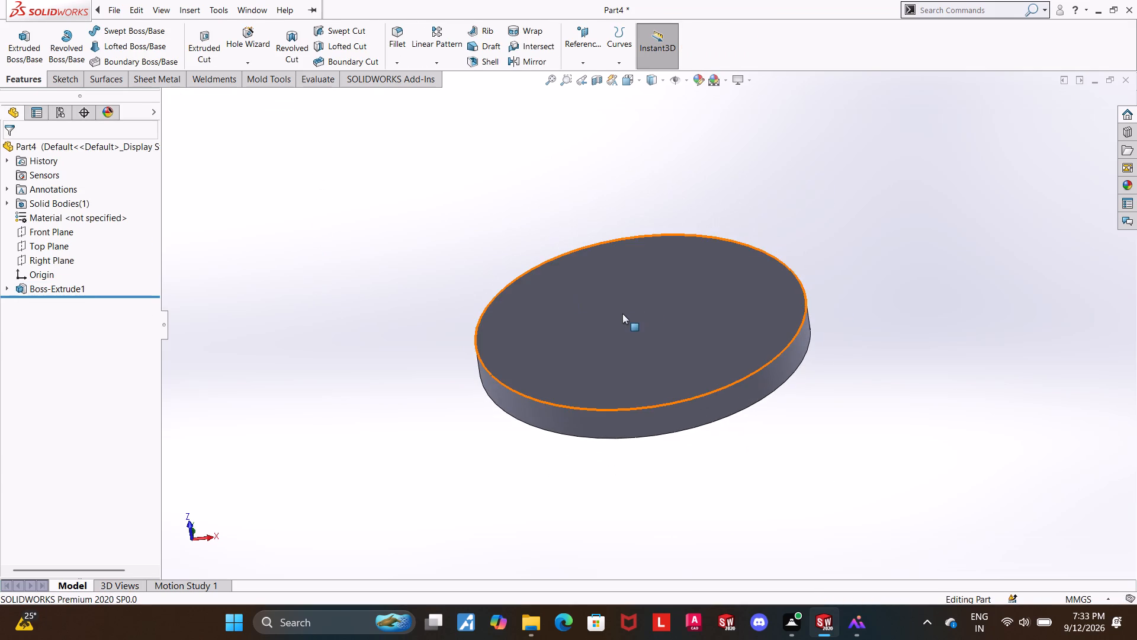
left_click(623, 313)
left_click(682, 283)
left_click(34, 300)
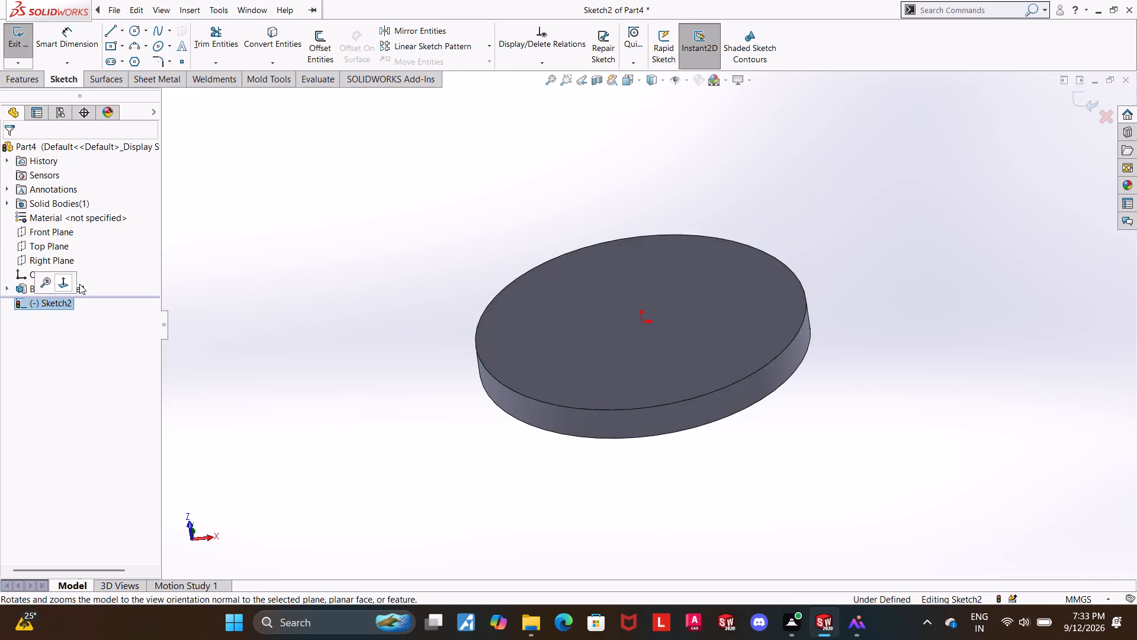
left_click(68, 282)
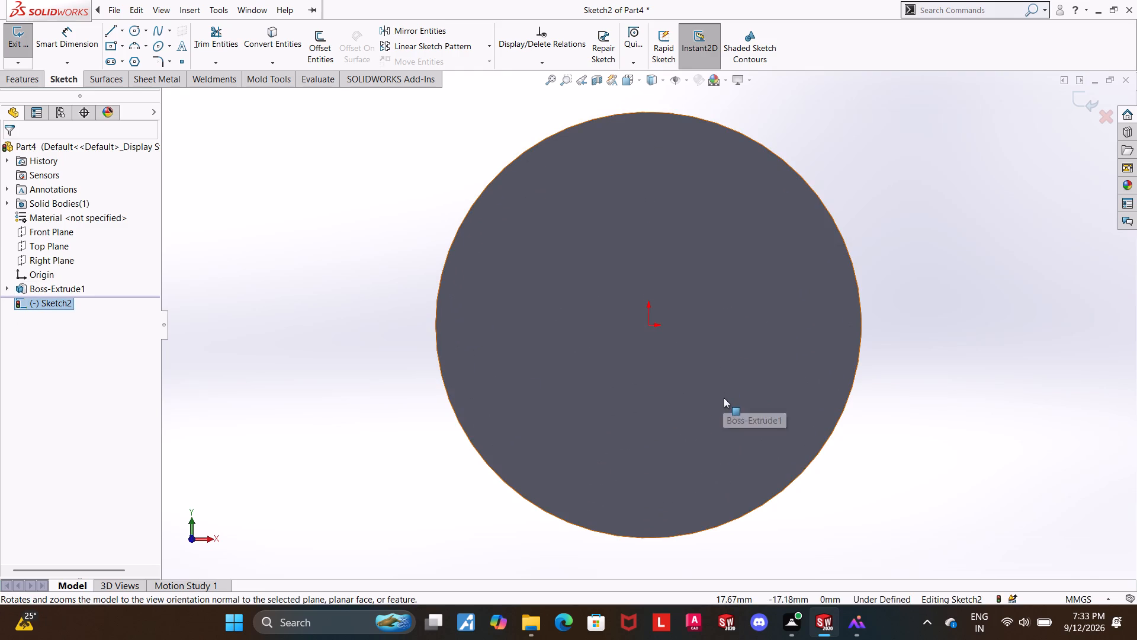
scroll(724, 395, "up", 2)
left_click(949, 361)
left_click(123, 31)
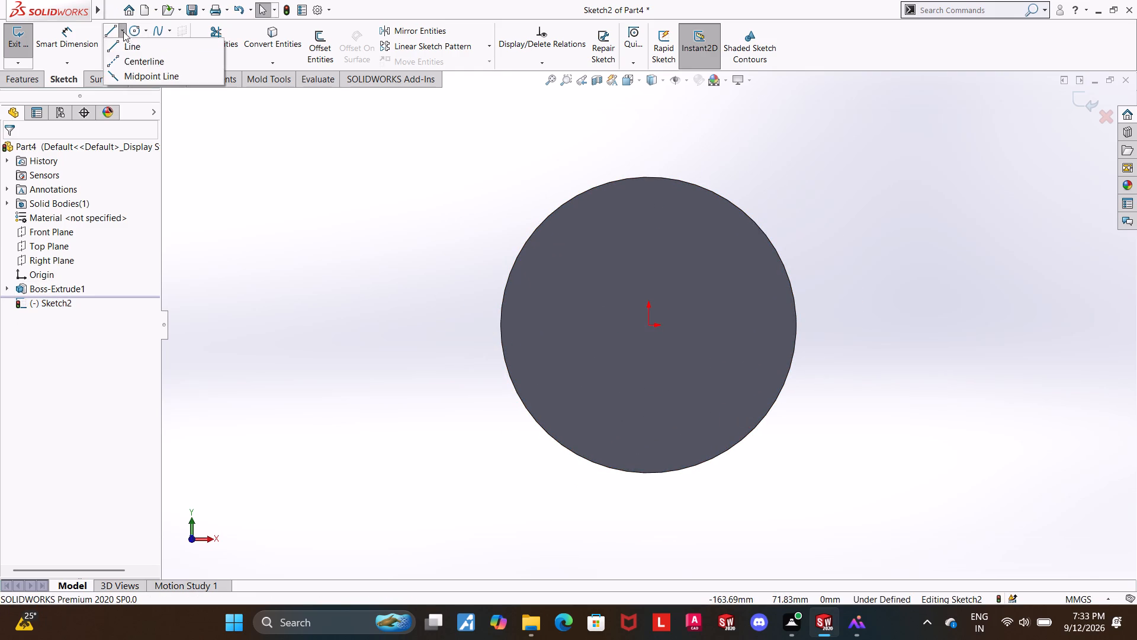
left_click(125, 55)
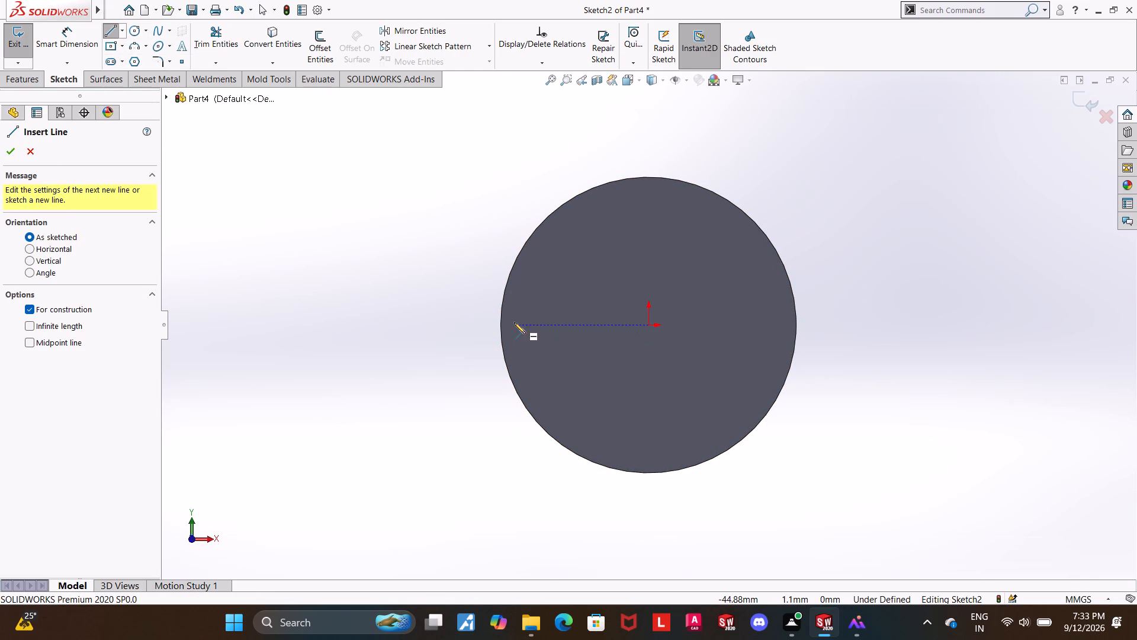
left_click(474, 322)
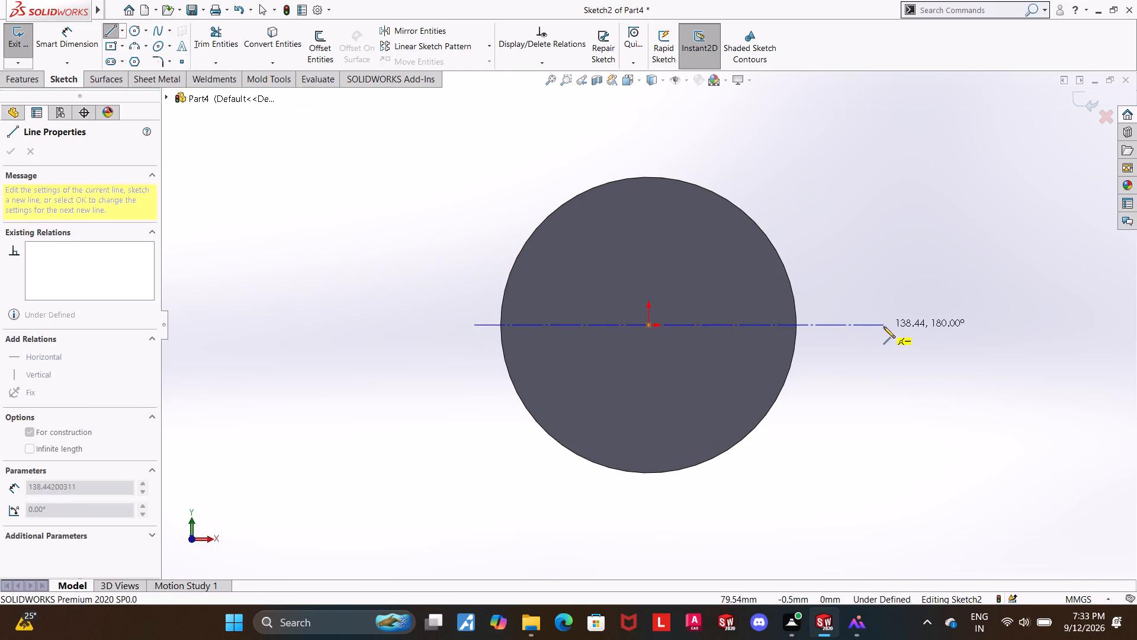
left_click(884, 327)
key("Escape")
key("Escape")
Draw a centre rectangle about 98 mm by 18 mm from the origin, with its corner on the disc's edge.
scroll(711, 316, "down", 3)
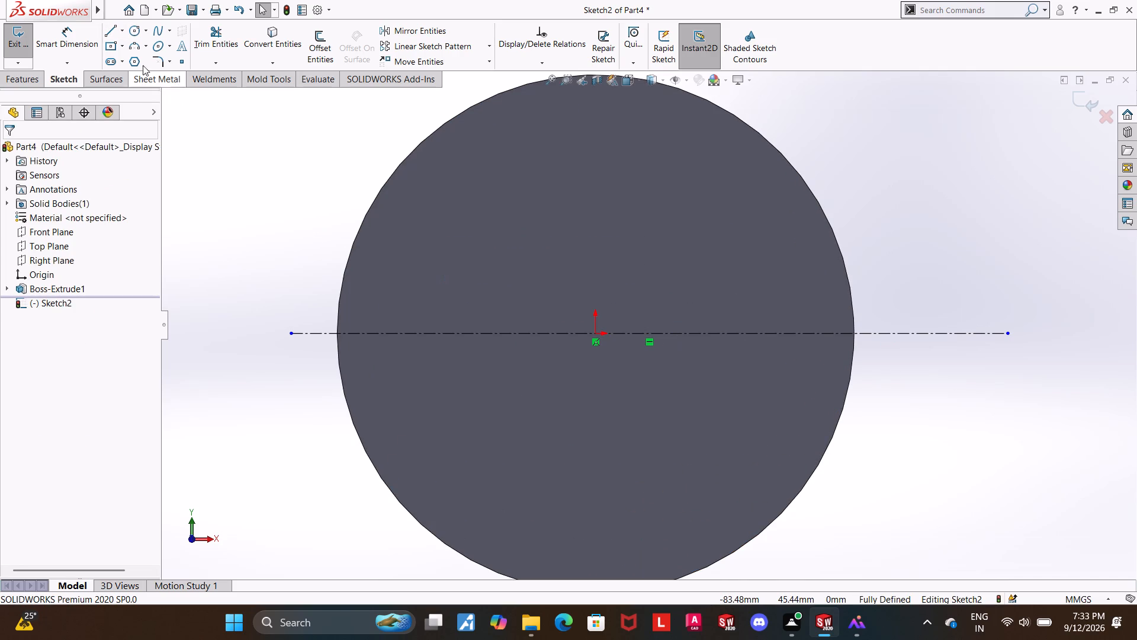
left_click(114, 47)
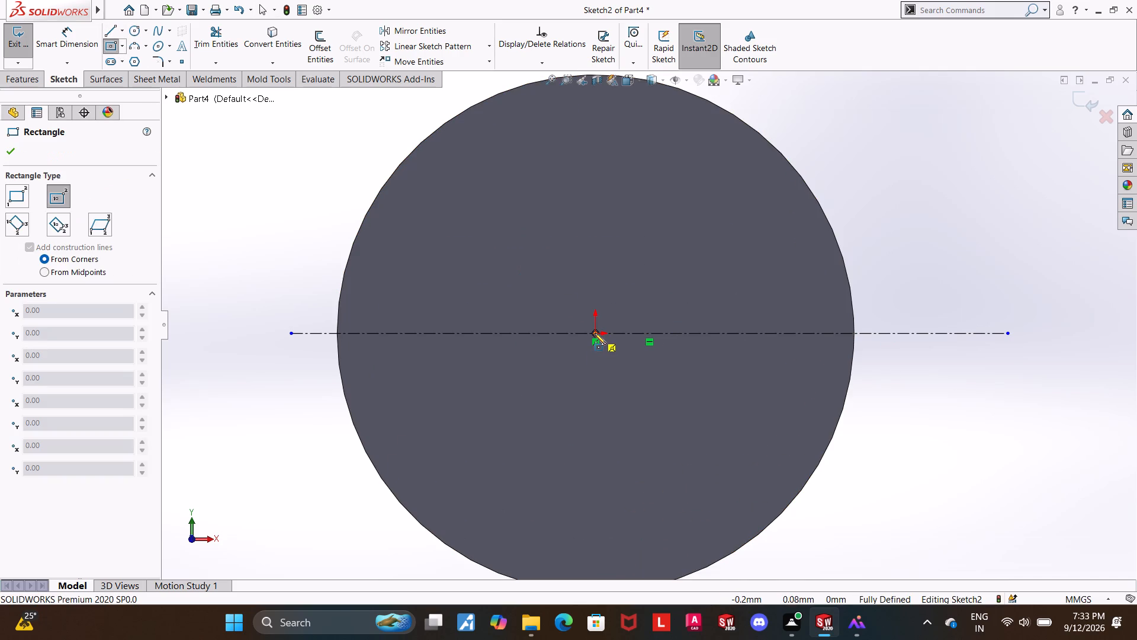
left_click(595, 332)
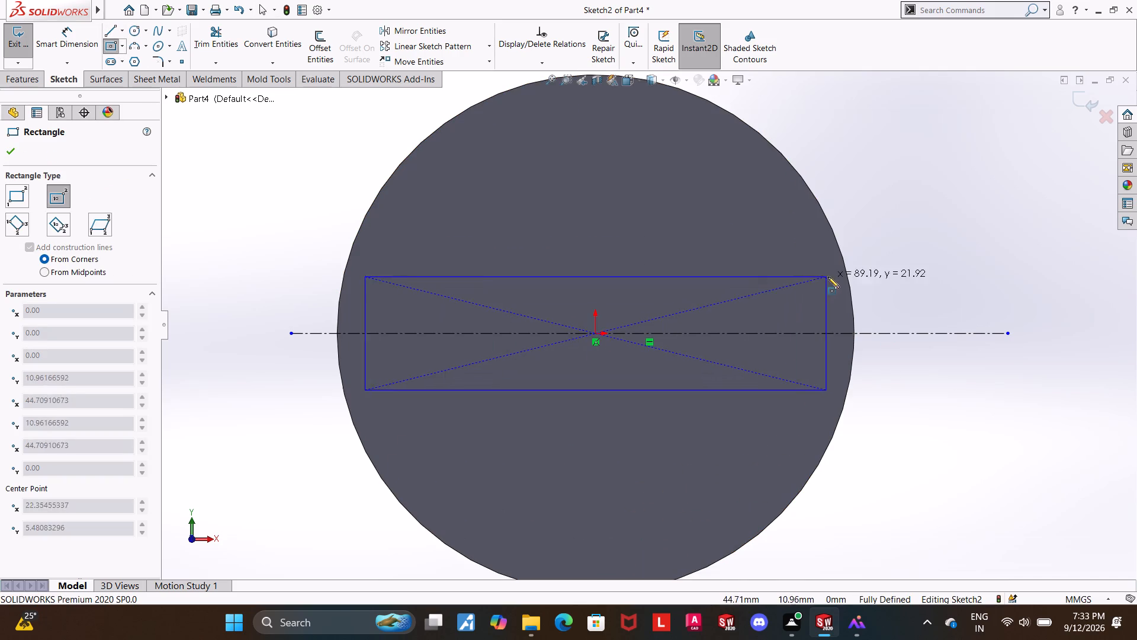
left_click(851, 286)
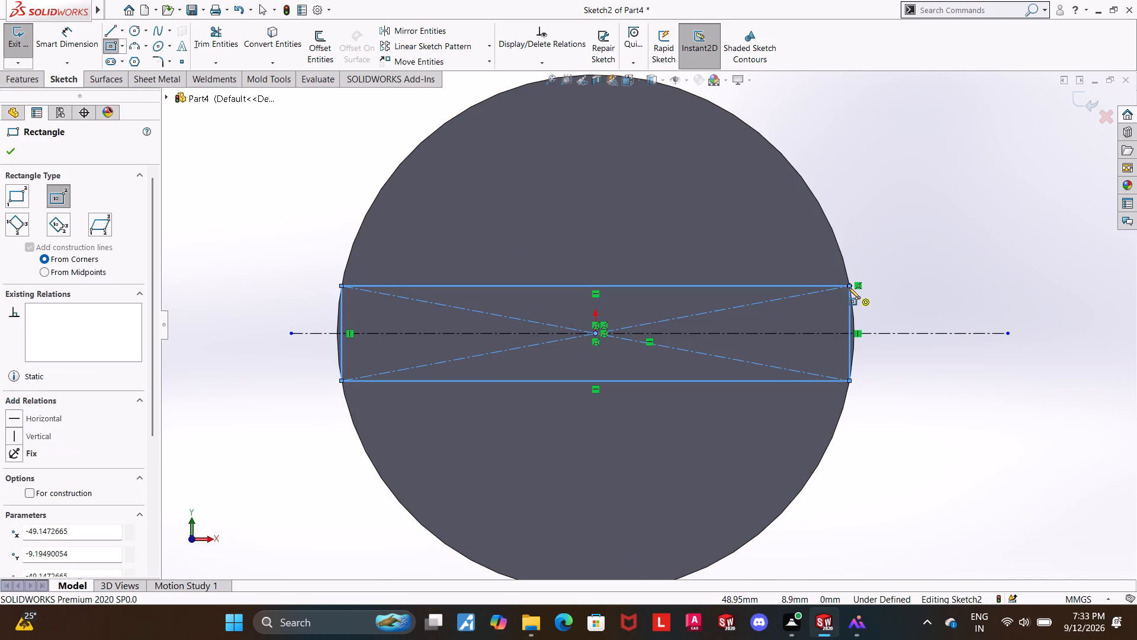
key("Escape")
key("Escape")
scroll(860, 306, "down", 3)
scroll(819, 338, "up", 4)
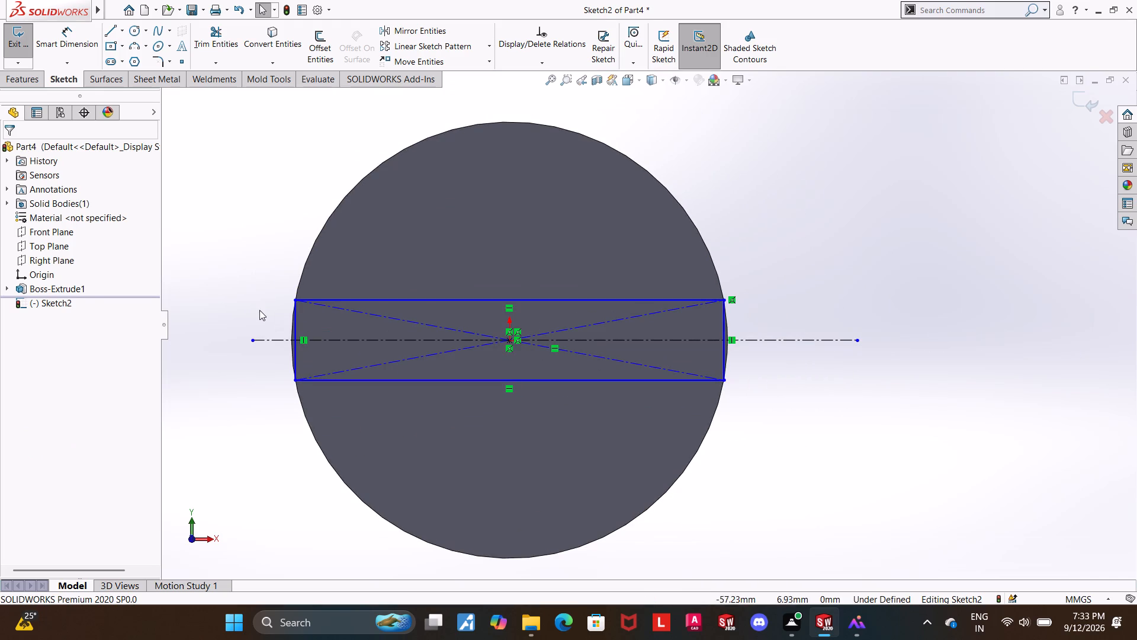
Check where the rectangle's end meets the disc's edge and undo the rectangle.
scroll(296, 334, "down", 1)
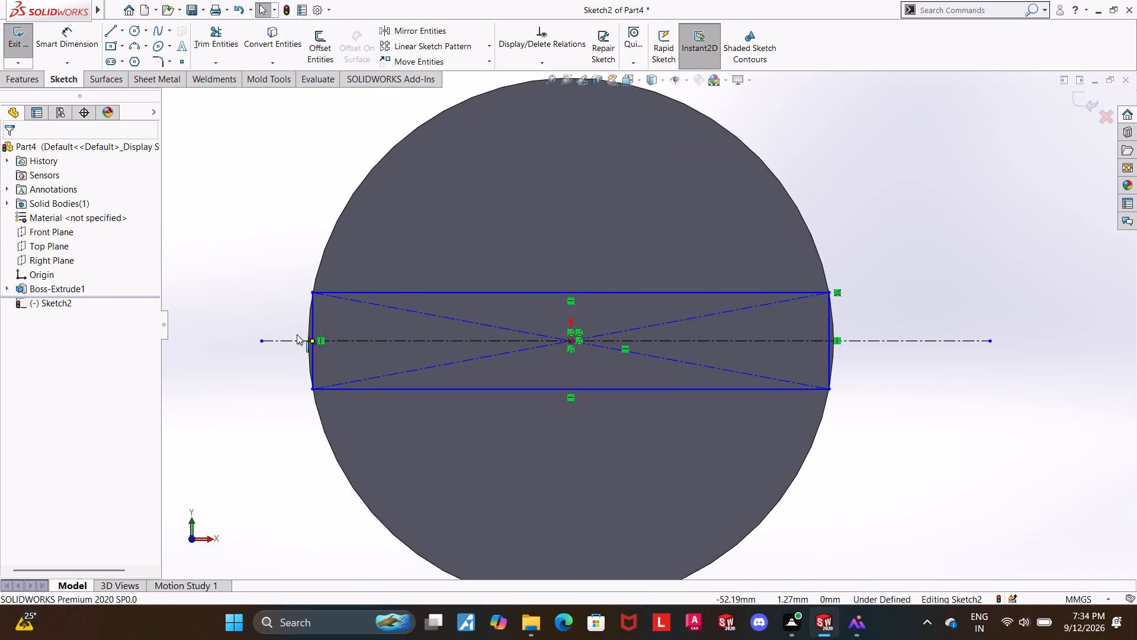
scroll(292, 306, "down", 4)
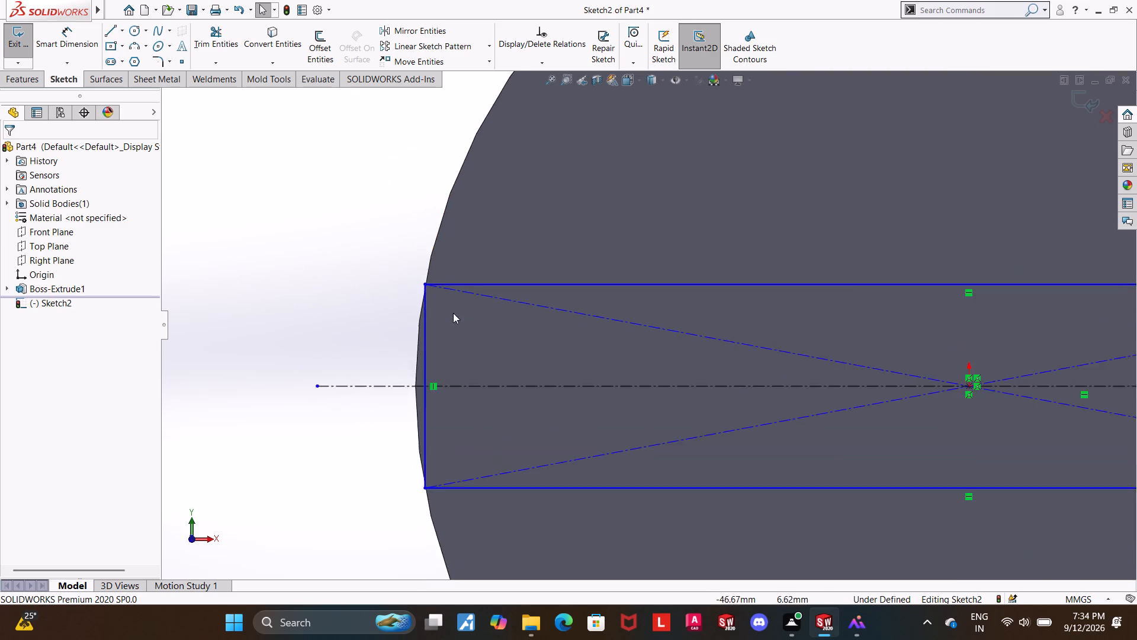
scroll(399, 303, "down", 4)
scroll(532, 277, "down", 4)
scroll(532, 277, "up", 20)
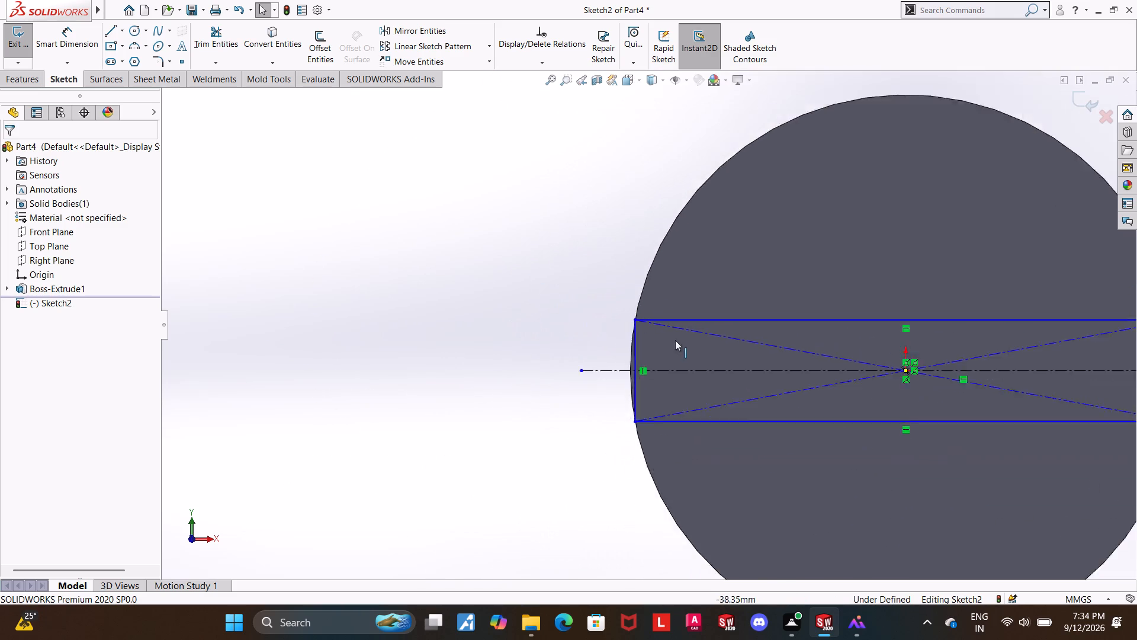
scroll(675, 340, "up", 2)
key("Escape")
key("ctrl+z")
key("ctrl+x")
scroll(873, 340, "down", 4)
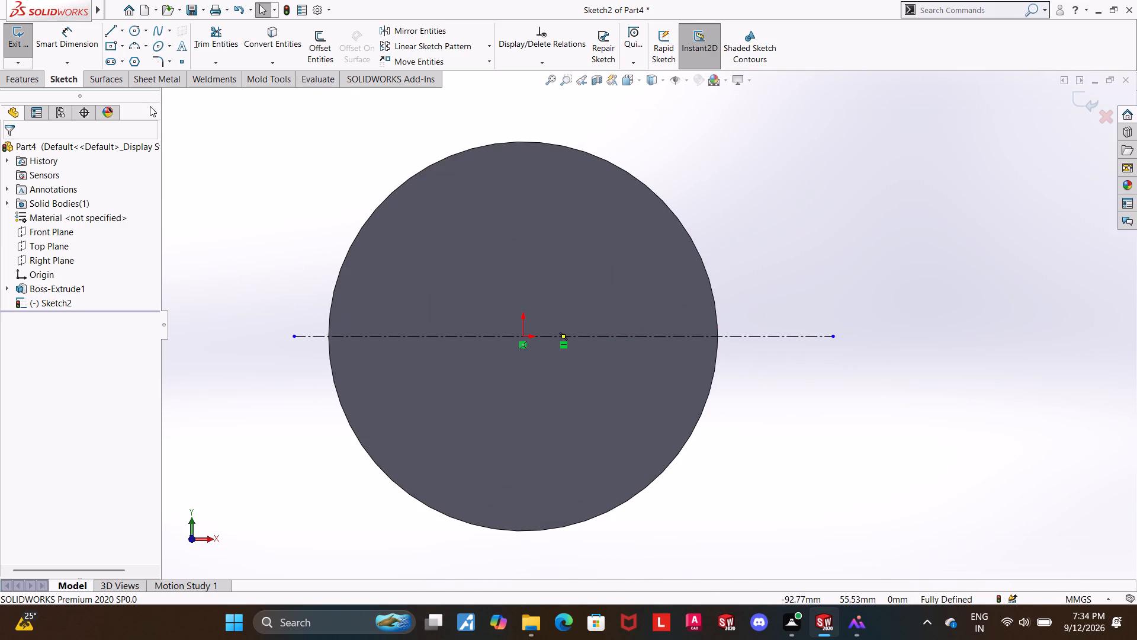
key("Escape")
Redraw the centre rectangle from the origin to the disc's edge, about 15.5 mm high.
left_click(110, 47)
left_click(523, 334)
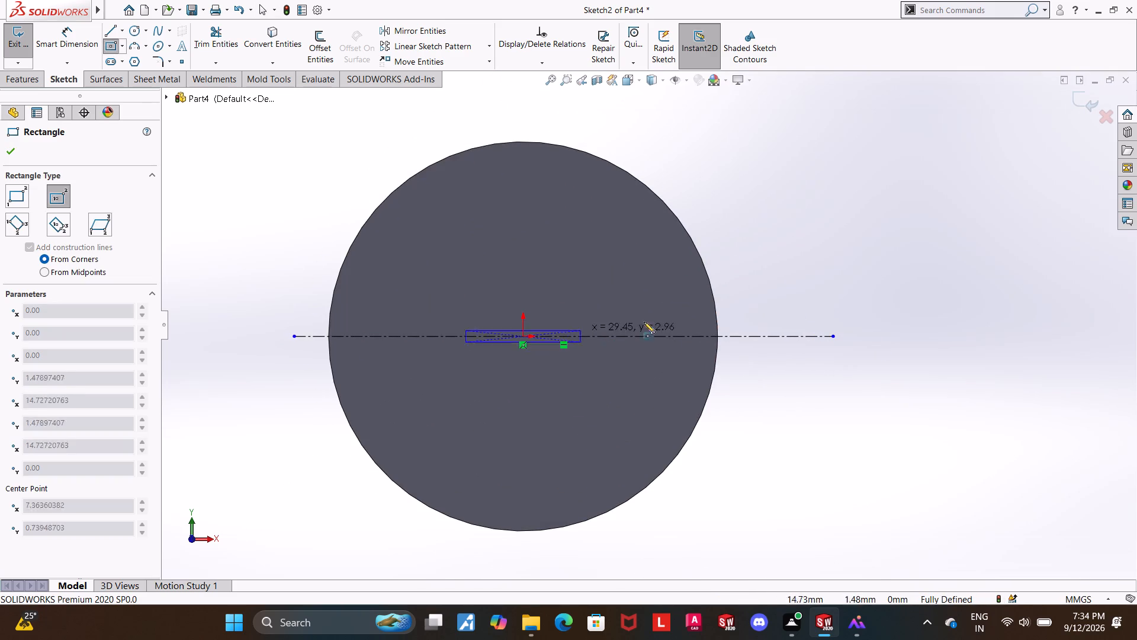
left_click(714, 306)
key("Escape")
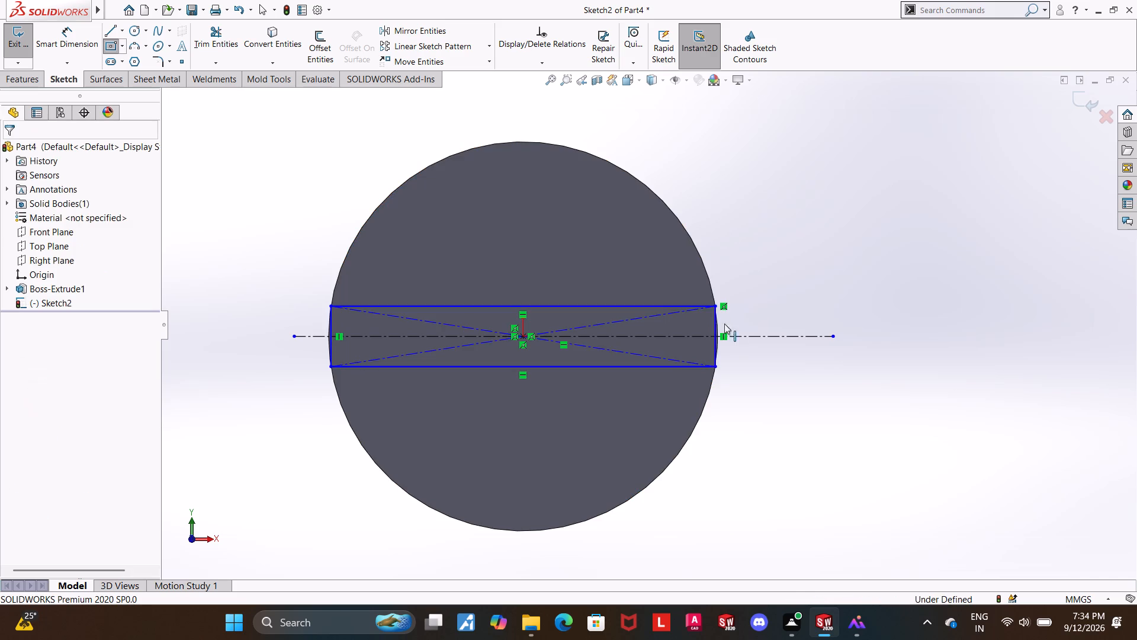
key("Escape")
Try to dimension the rectangle's end line against the horizontal centerline, entering 12 as the centerline's length.
scroll(425, 334, "down", 2)
scroll(298, 274, "down", 5)
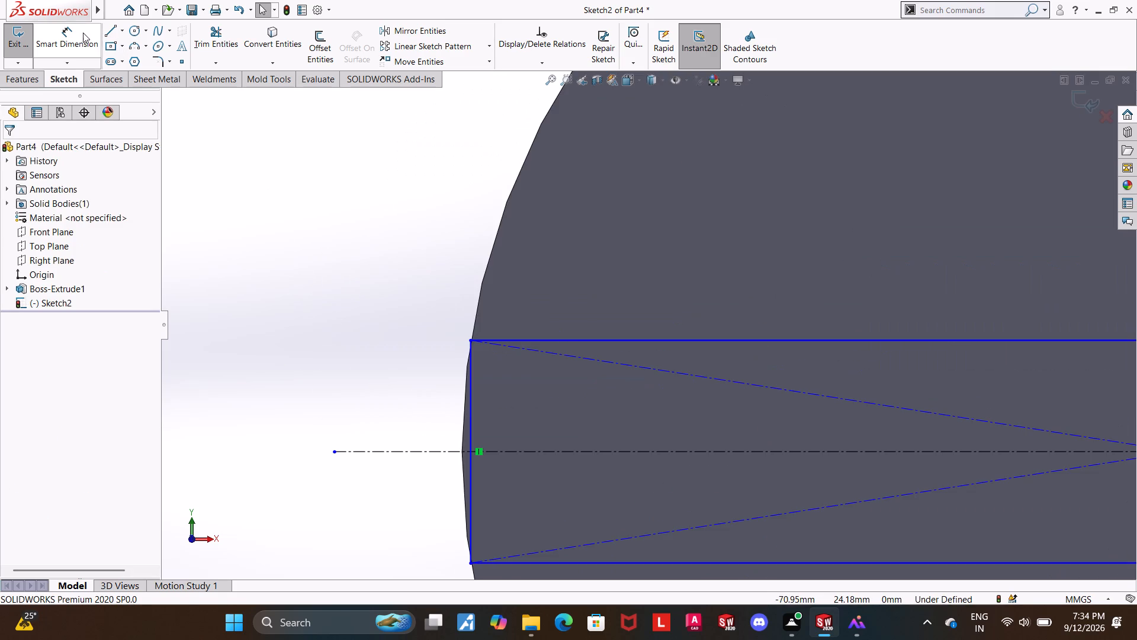
left_click(77, 30)
scroll(453, 263, "up", 2)
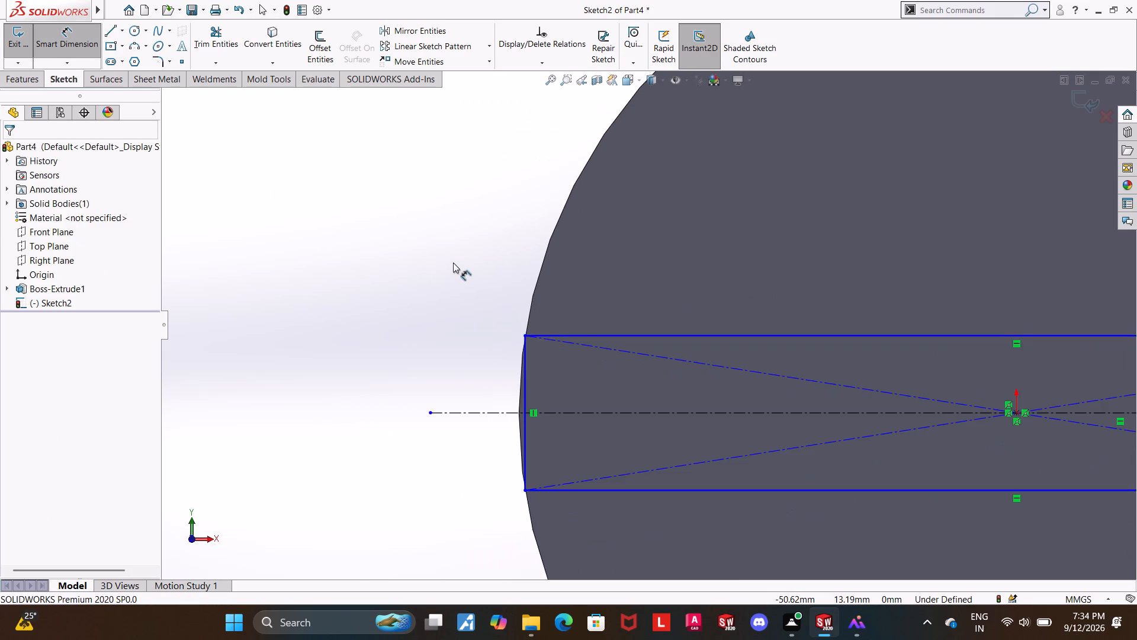
scroll(887, 377, "up", 6)
scroll(933, 357, "down", 3)
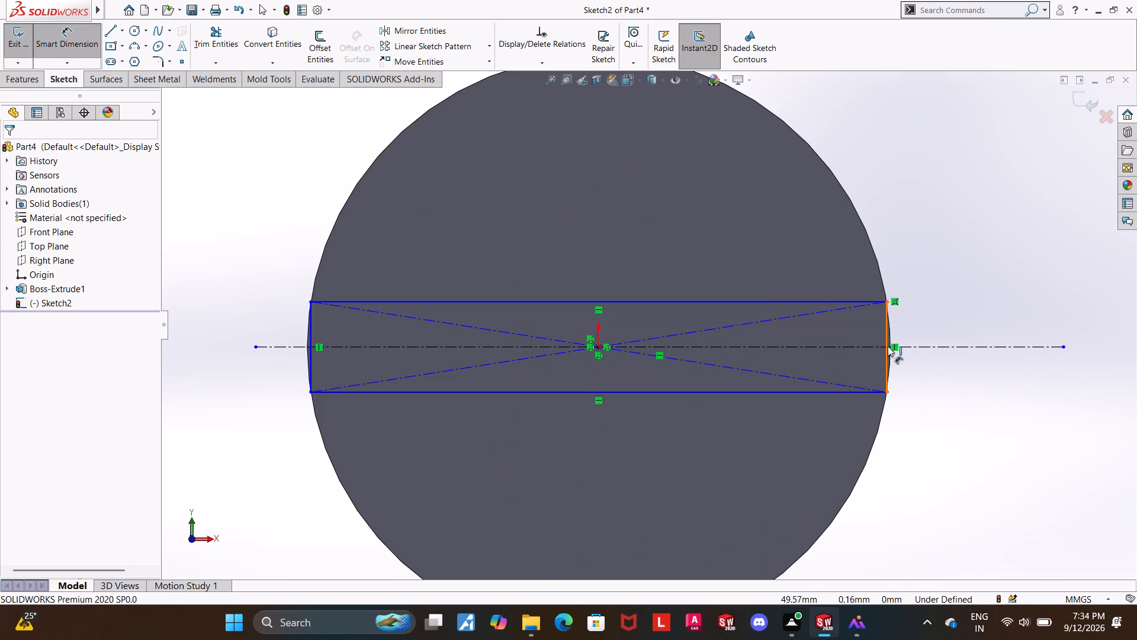
left_click(885, 345)
left_click(928, 344)
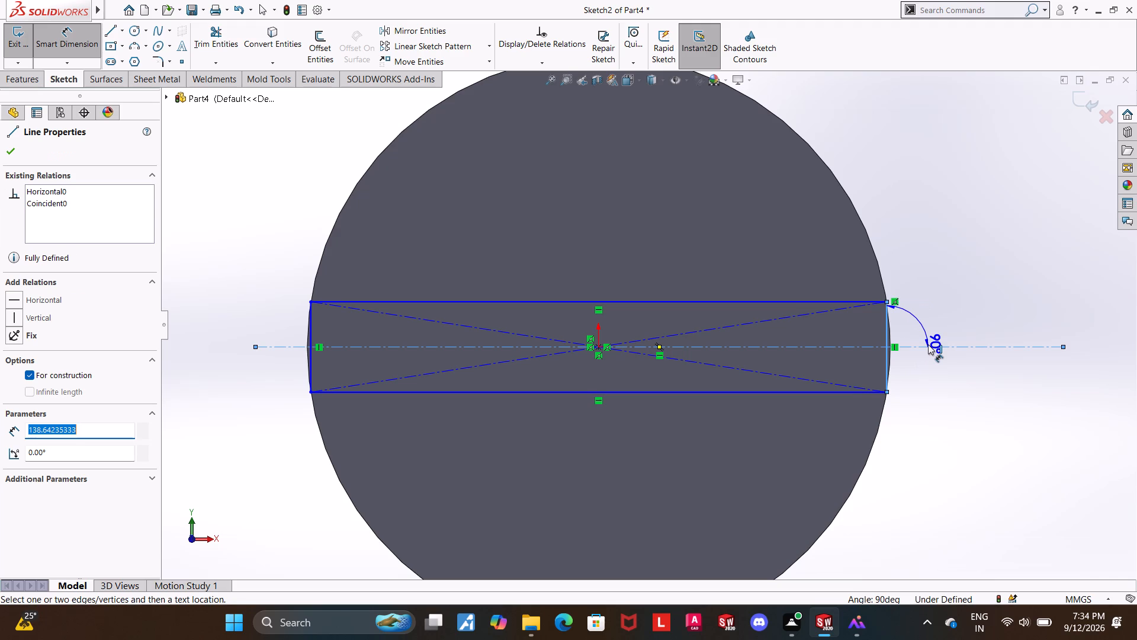
type("12")
key("Return")
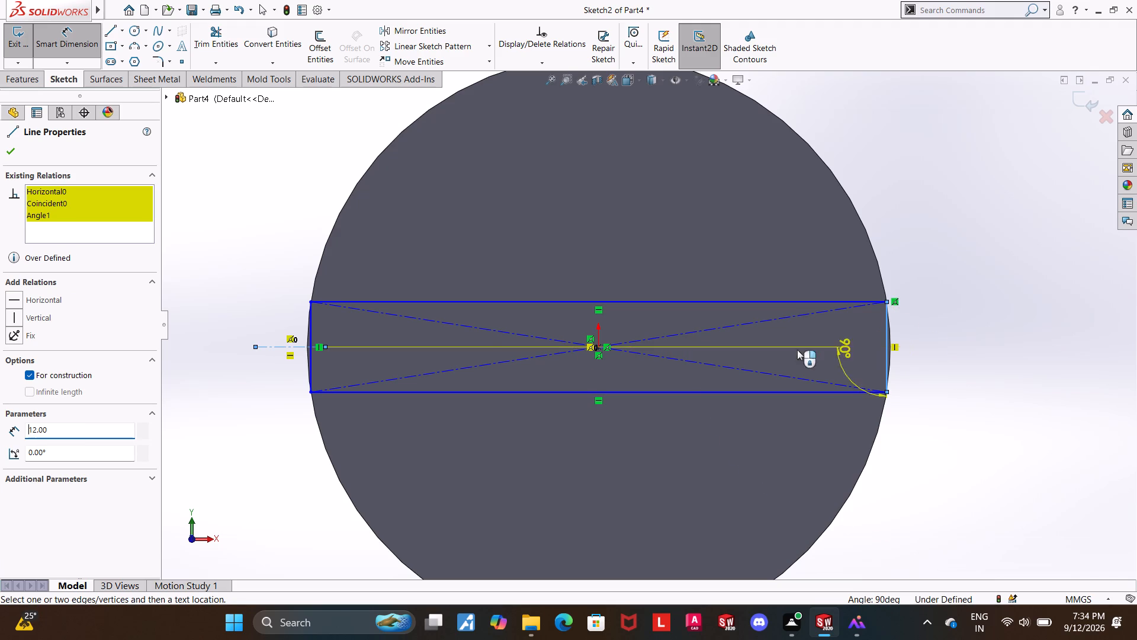
key("Escape")
key("Escape")
key("Escape")
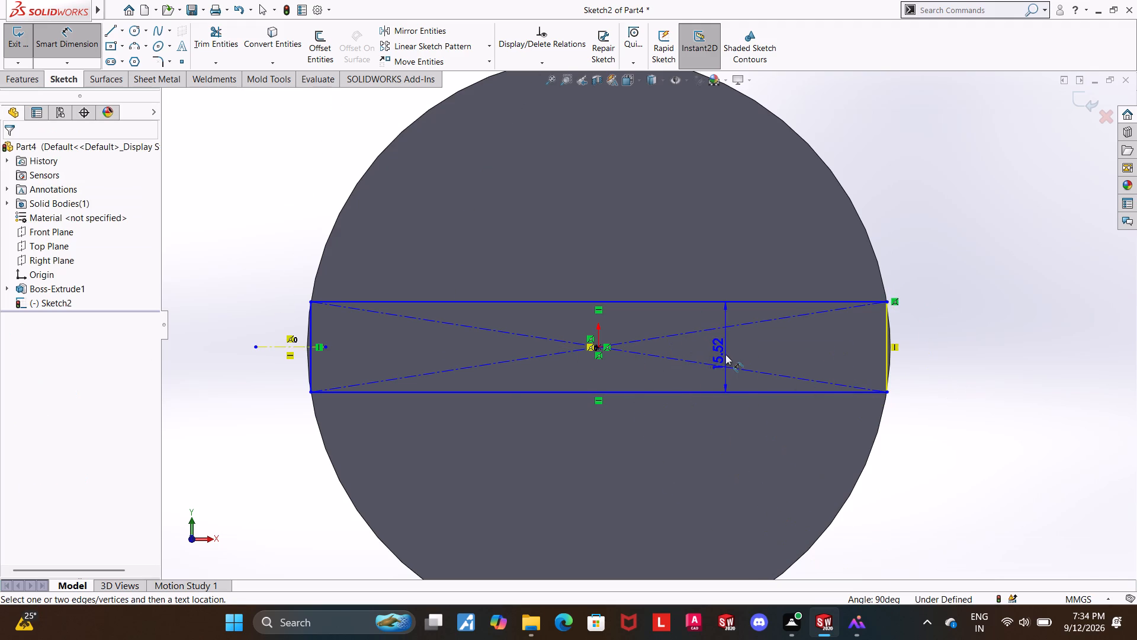
Dimension the rectangle's vertical end line to 12 mm.
left_click(885, 339)
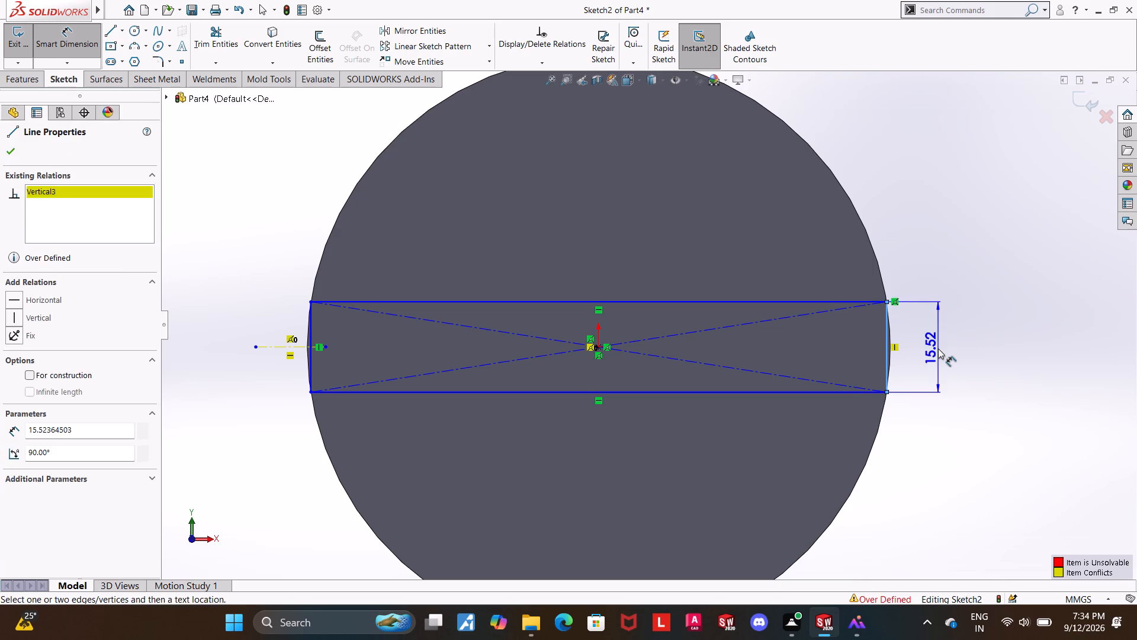
left_click(938, 348)
type("12")
key("Return")
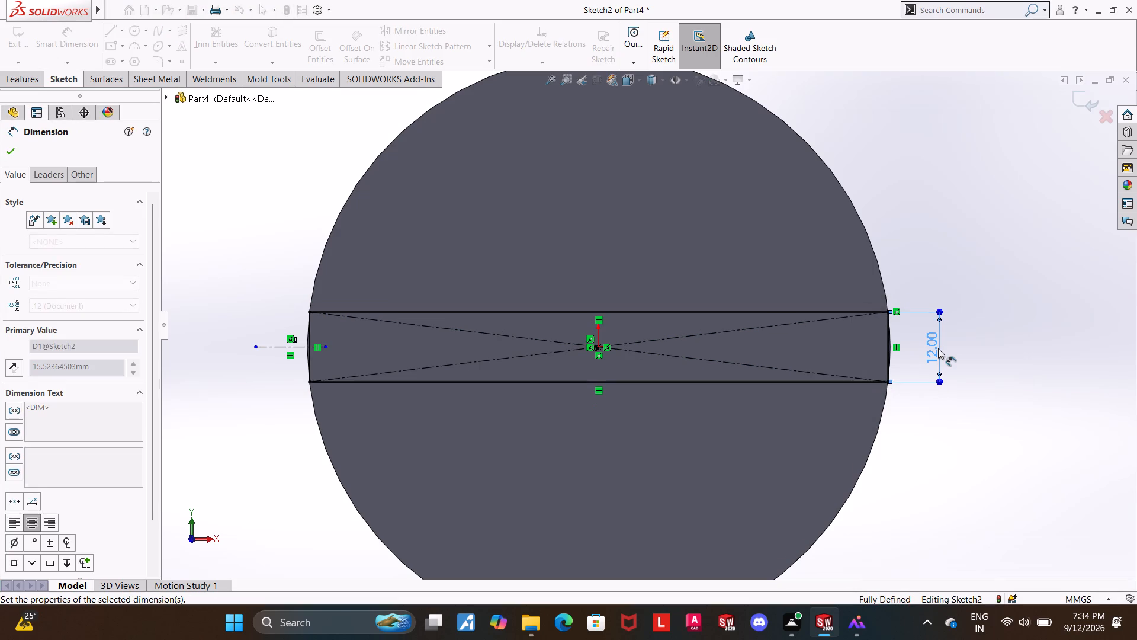
key("Escape")
Examine how the rectangle's ends and corners fit the disc's circular edge.
scroll(600, 384, "up", 3)
scroll(600, 385, "down", 2)
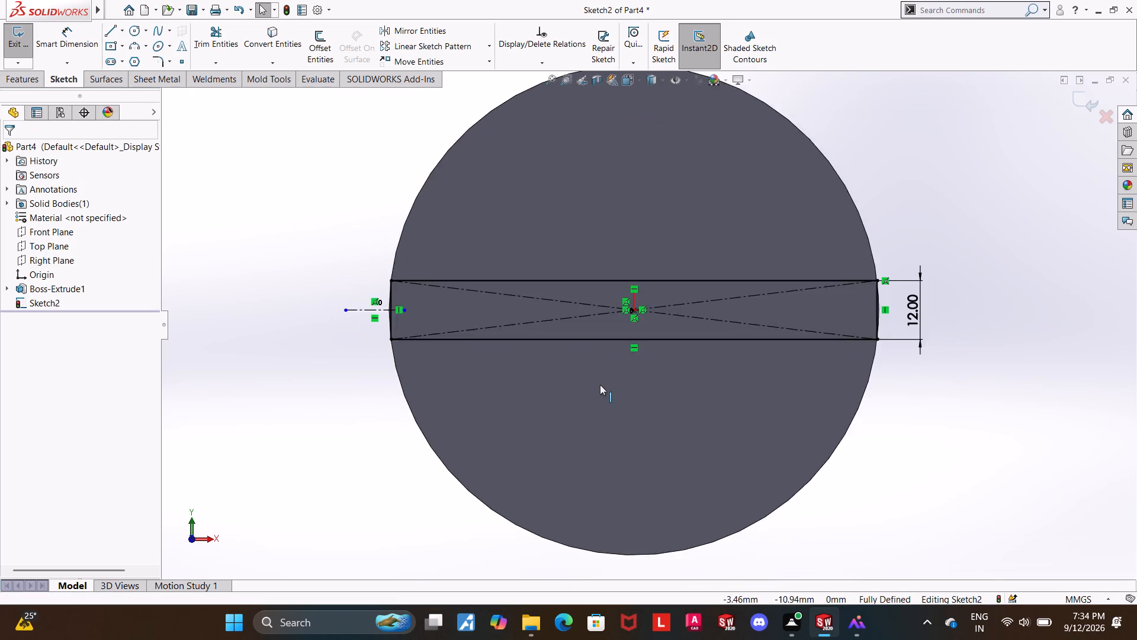
scroll(600, 385, "down", 1)
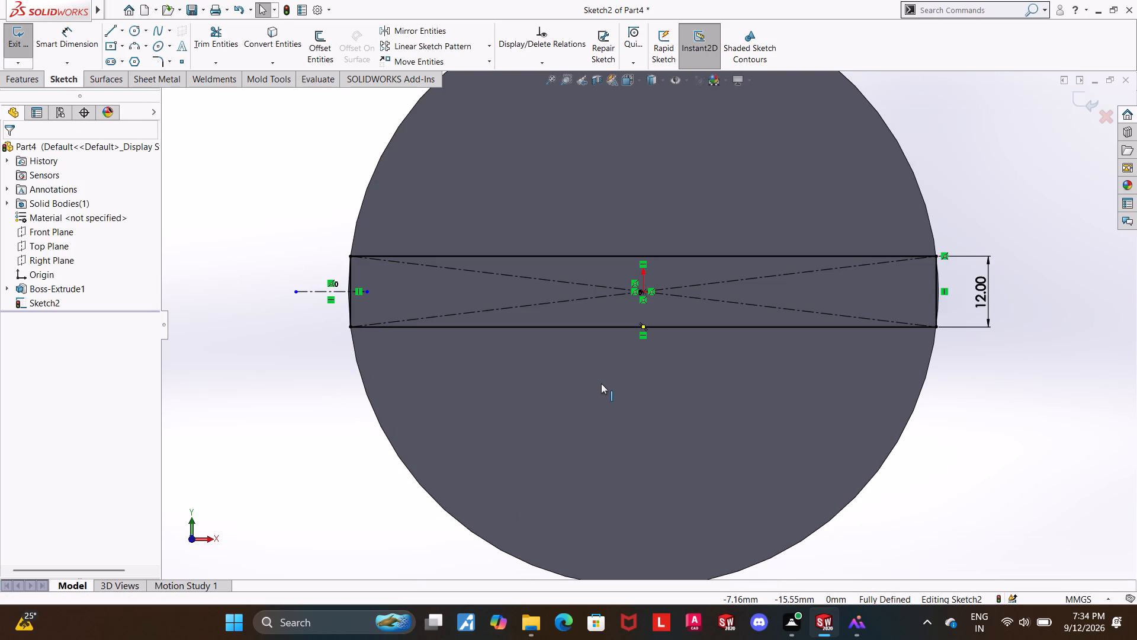
scroll(612, 376, "up", 2)
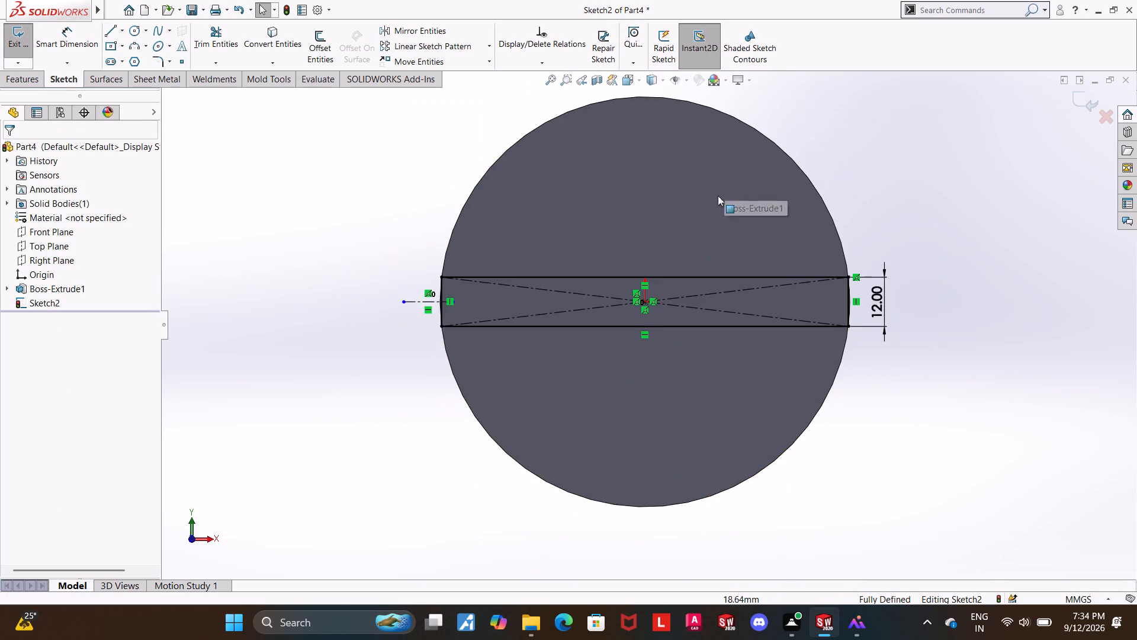
scroll(711, 212, "down", 2)
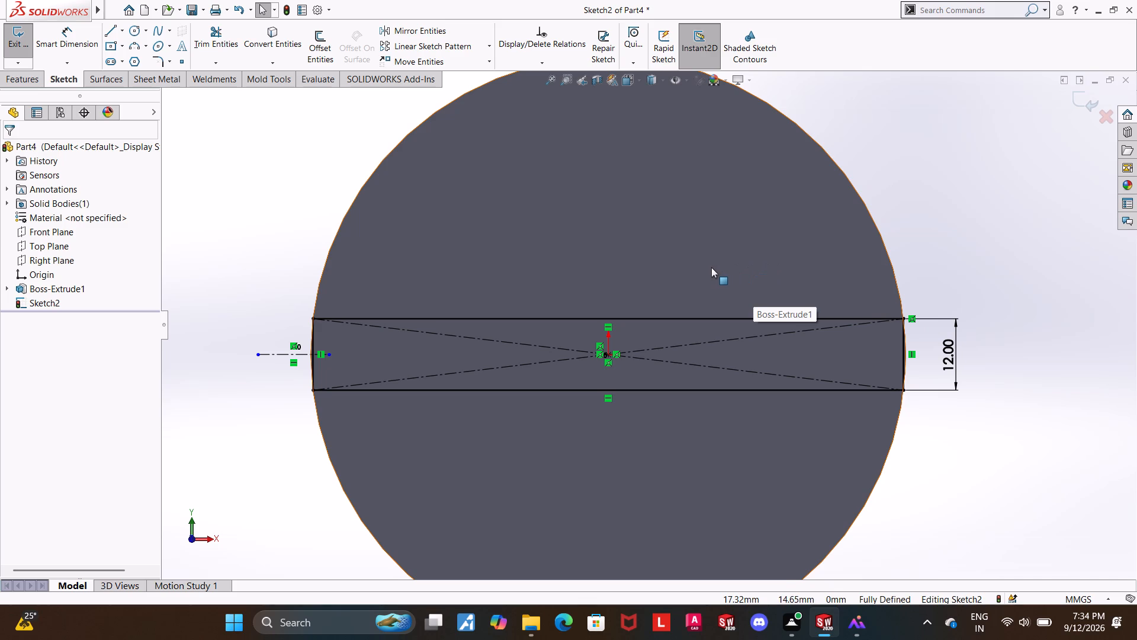
scroll(711, 267, "up", 2)
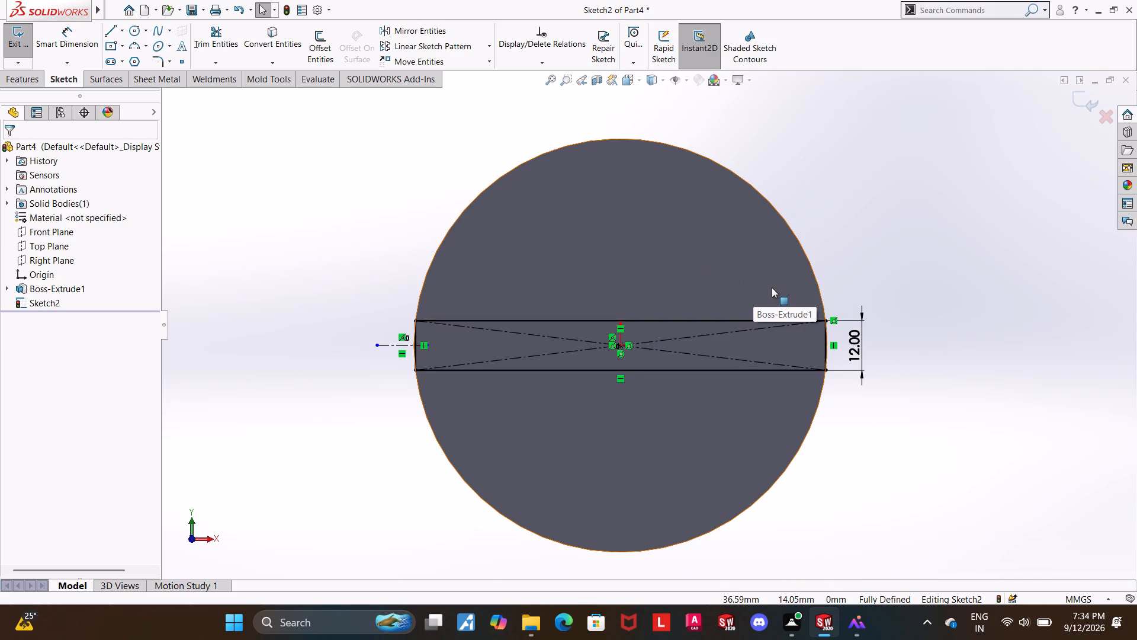
scroll(697, 340, "down", 3)
scroll(641, 336, "up", 5)
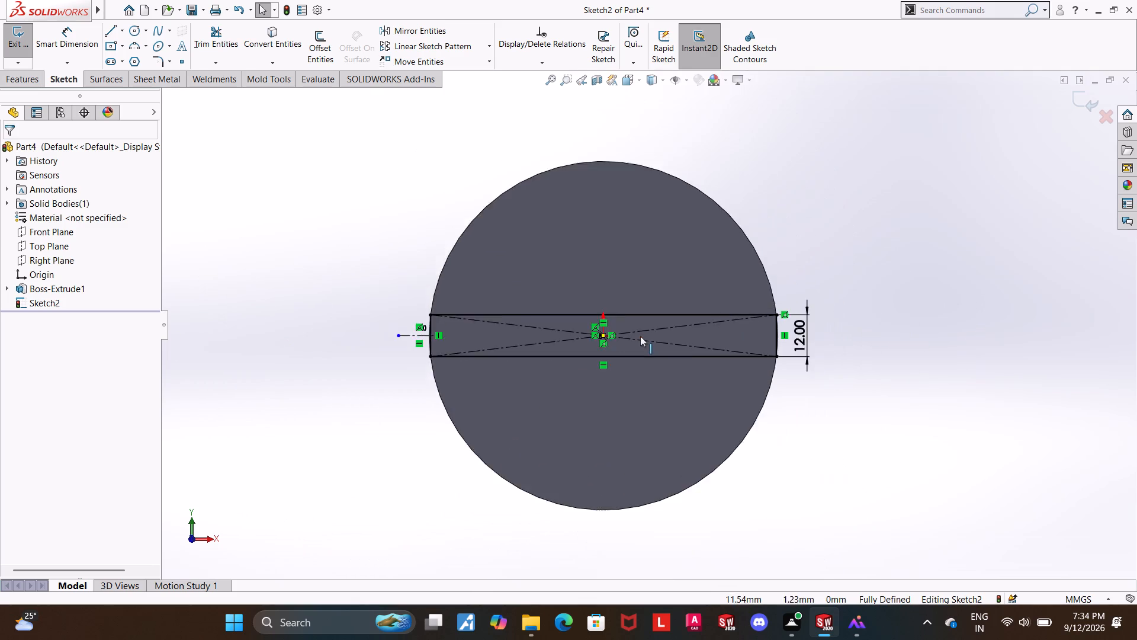
middle_click_drag(765, 405, 774, 309)
scroll(535, 280, "down", 3)
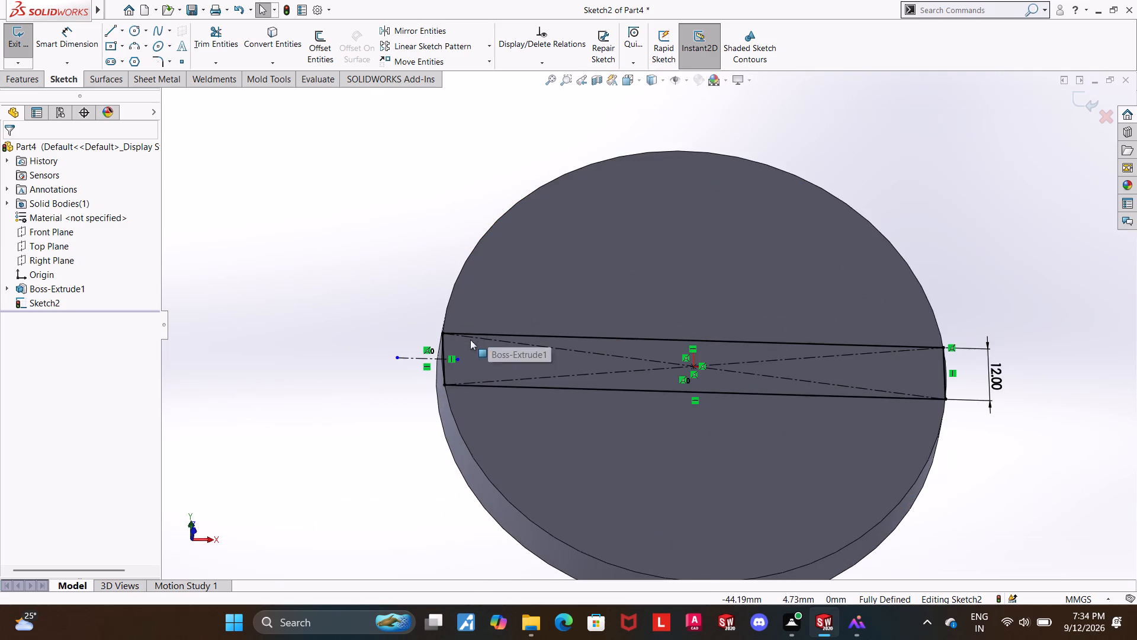
scroll(470, 340, "down", 3)
middle_click_drag(481, 345, 465, 381)
scroll(479, 405, "down", 10)
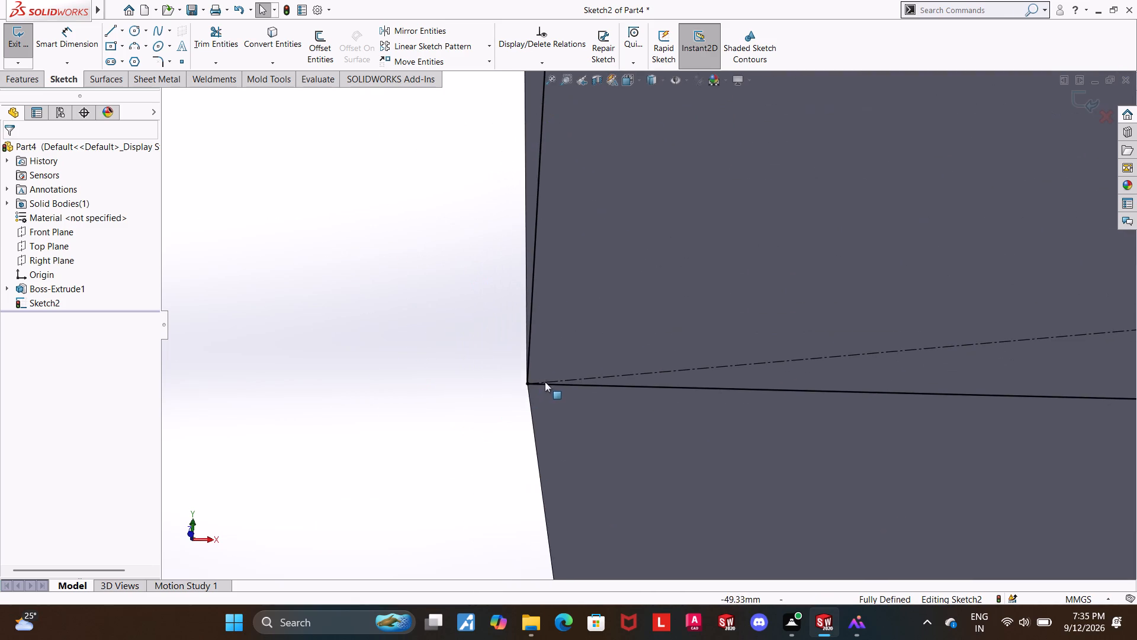
scroll(526, 384, "up", 6)
scroll(837, 226, "up", 6)
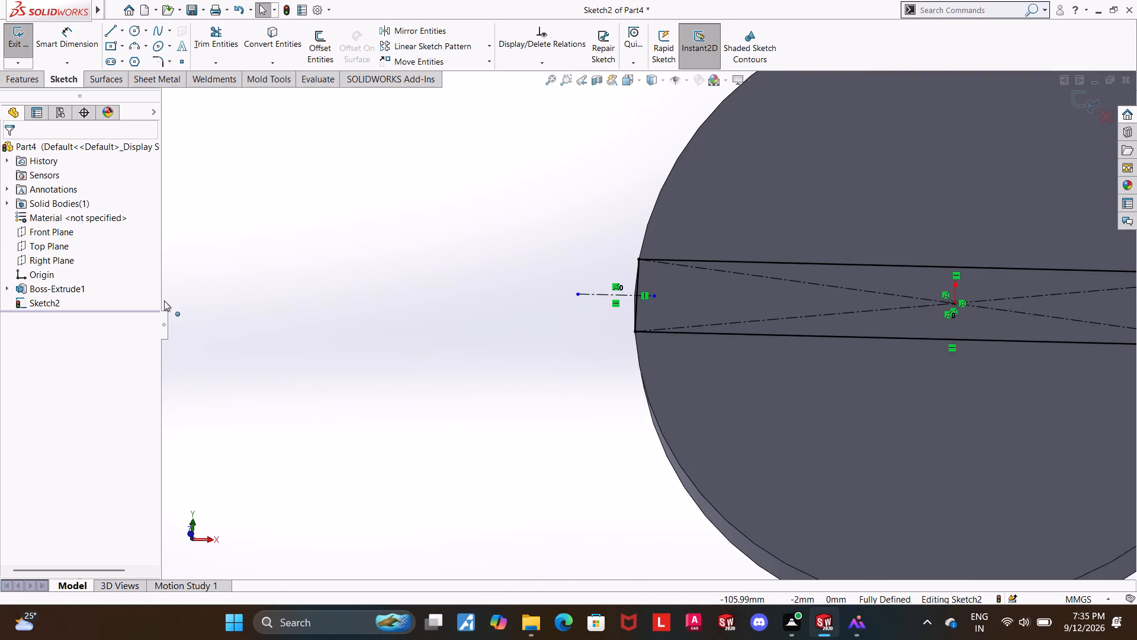
View the sketch face-on and convert the disc's circular edge into sketch geometry.
left_click(23, 302)
left_click(47, 284)
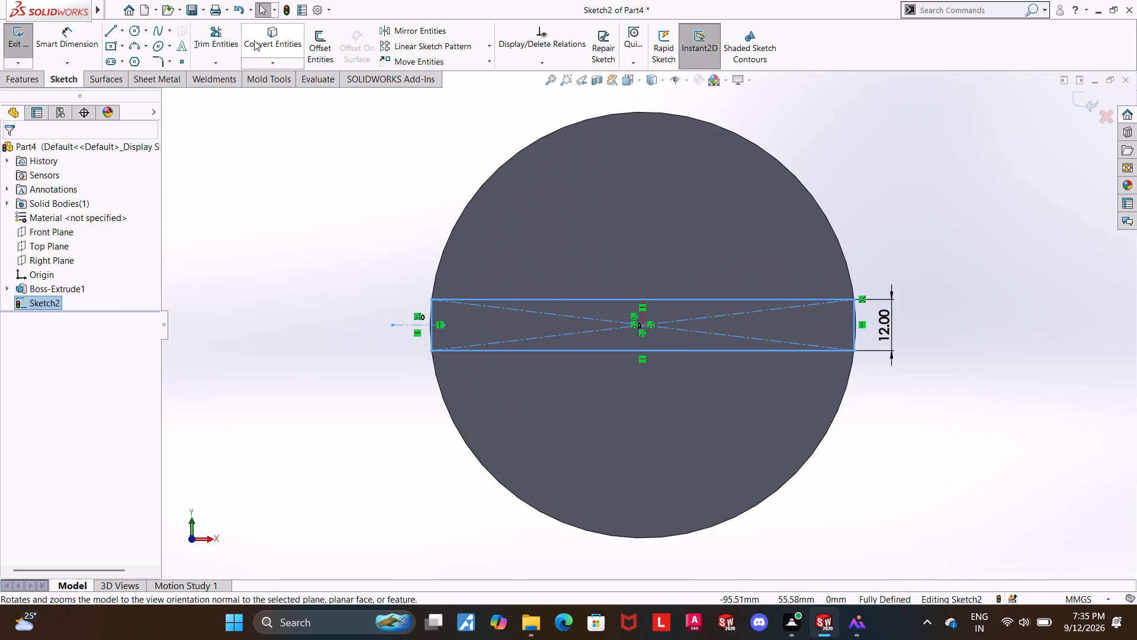
left_click(262, 42)
left_click(735, 133)
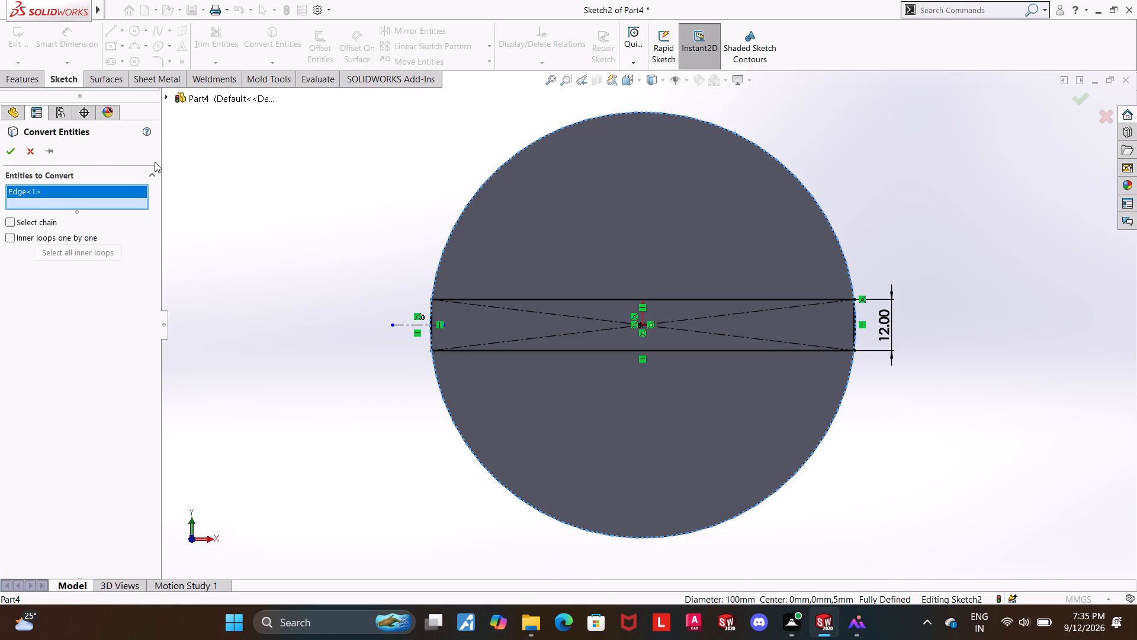
left_click(14, 151)
Trim the converted circle above and below the rectangle and the rectangle's left end line, keeping the left end arc.
scroll(574, 264, "down", 4)
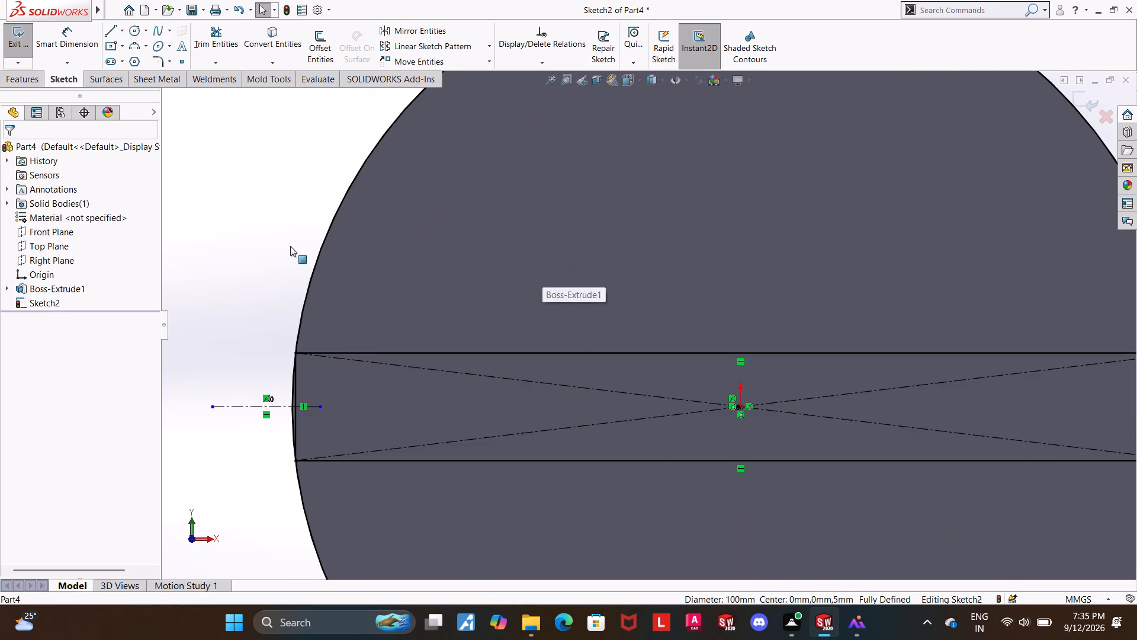
left_click(225, 28)
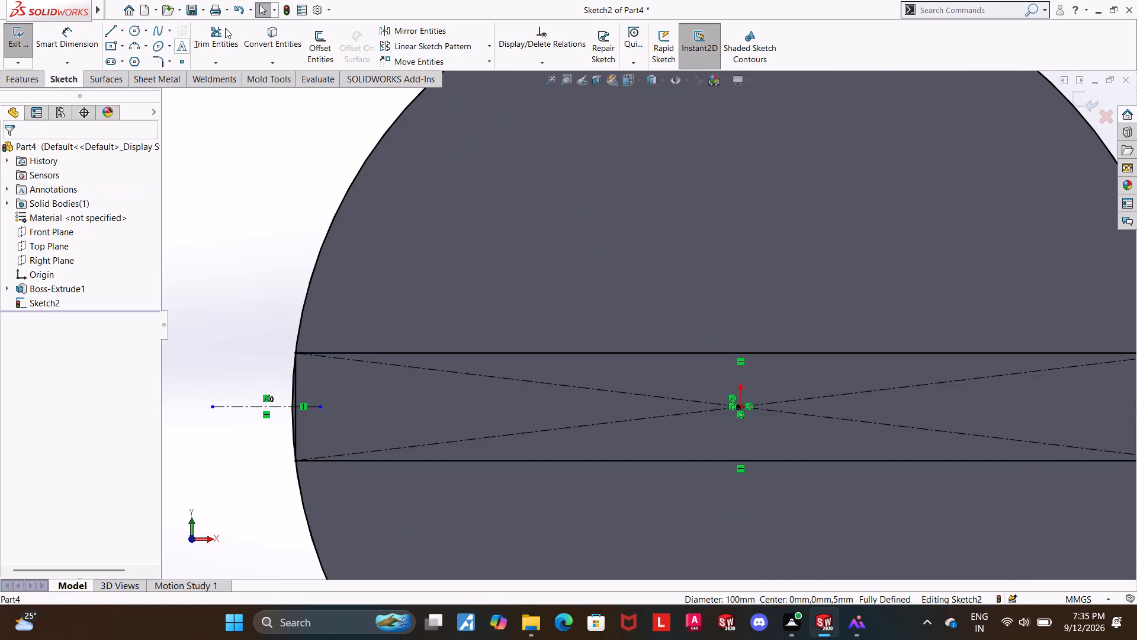
left_click_drag(384, 239, 303, 165)
scroll(332, 376, "down", 5)
left_click(367, 402)
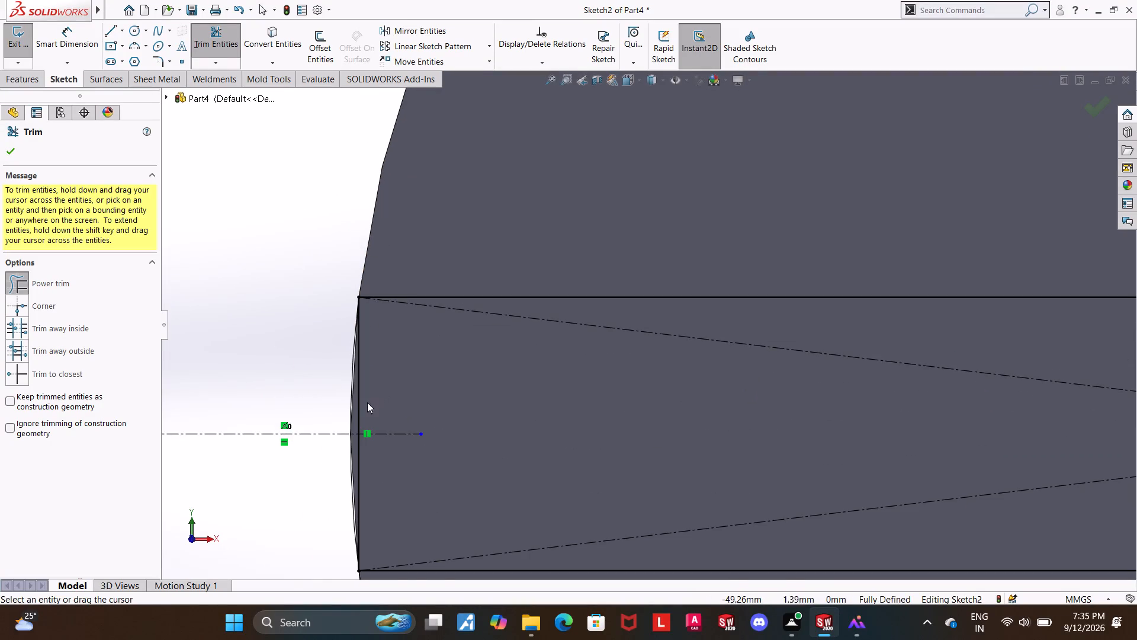
scroll(374, 403, "down", 6)
left_click_drag(504, 404, 460, 399)
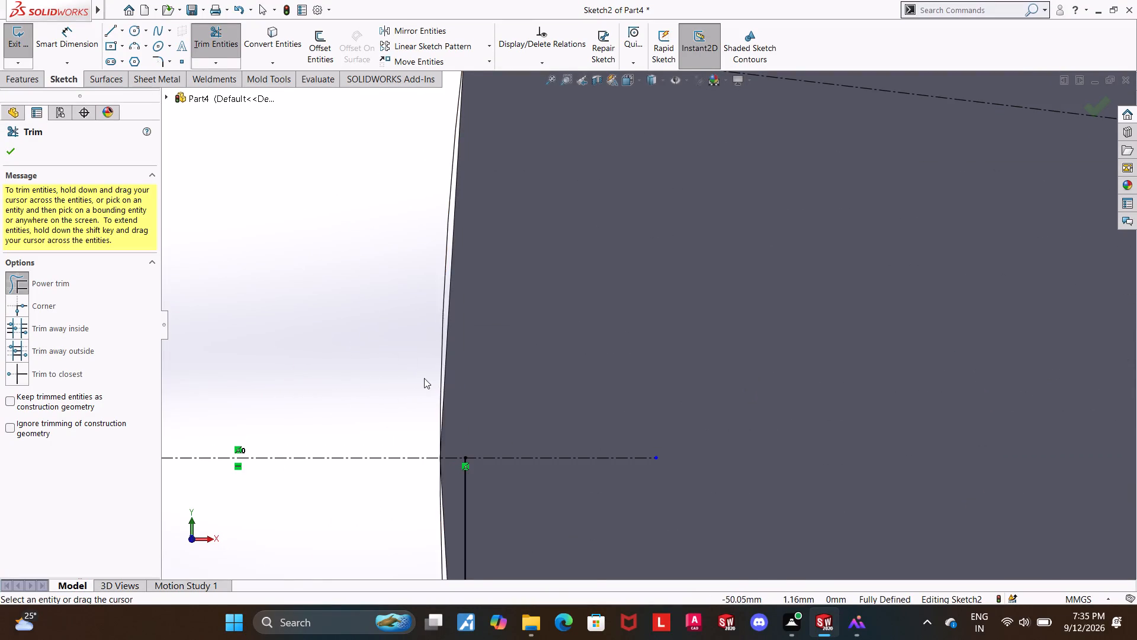
scroll(462, 388, "up", 6)
scroll(614, 428, "up", 5)
scroll(633, 406, "down", 7)
left_click_drag(632, 240, 620, 240)
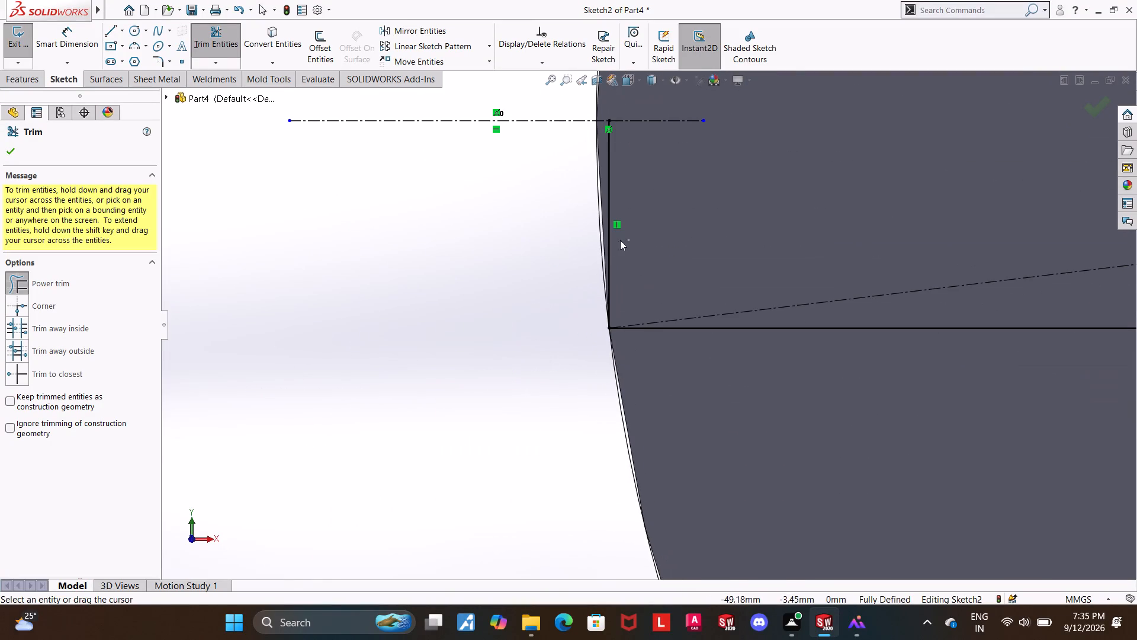
left_click_drag(620, 240, 605, 243)
scroll(628, 359, "up", 7)
left_click_drag(767, 418, 601, 493)
scroll(591, 479, "up", 2)
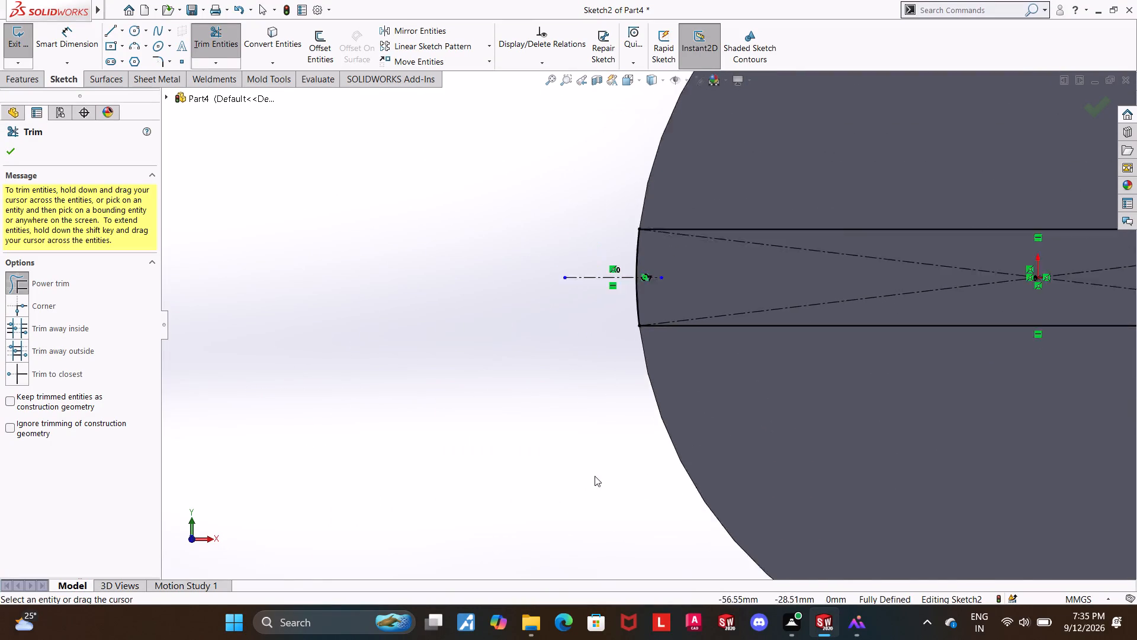
Trim the rectangle's right end line so the circle's arc closes that end of the tongue profile.
scroll(595, 476, "up", 12)
scroll(714, 331, "down", 6)
left_click_drag(707, 336, 832, 418)
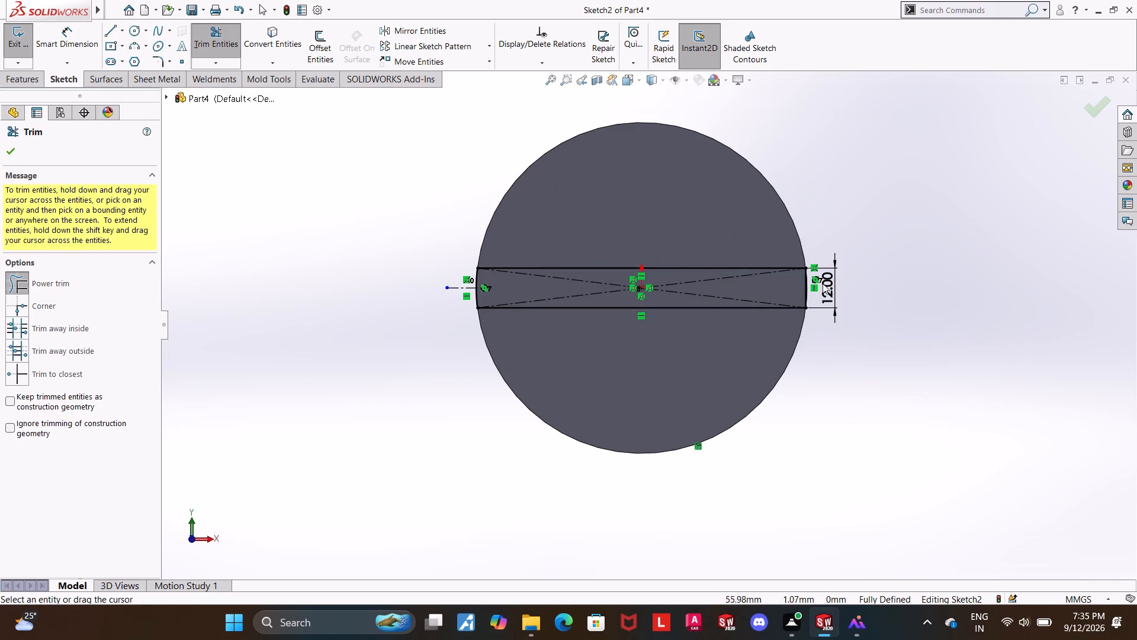
scroll(815, 280, "down", 9)
scroll(595, 303, "down", 4)
left_click_drag(646, 377, 626, 382)
scroll(598, 334, "up", 3)
scroll(647, 282, "down", 12)
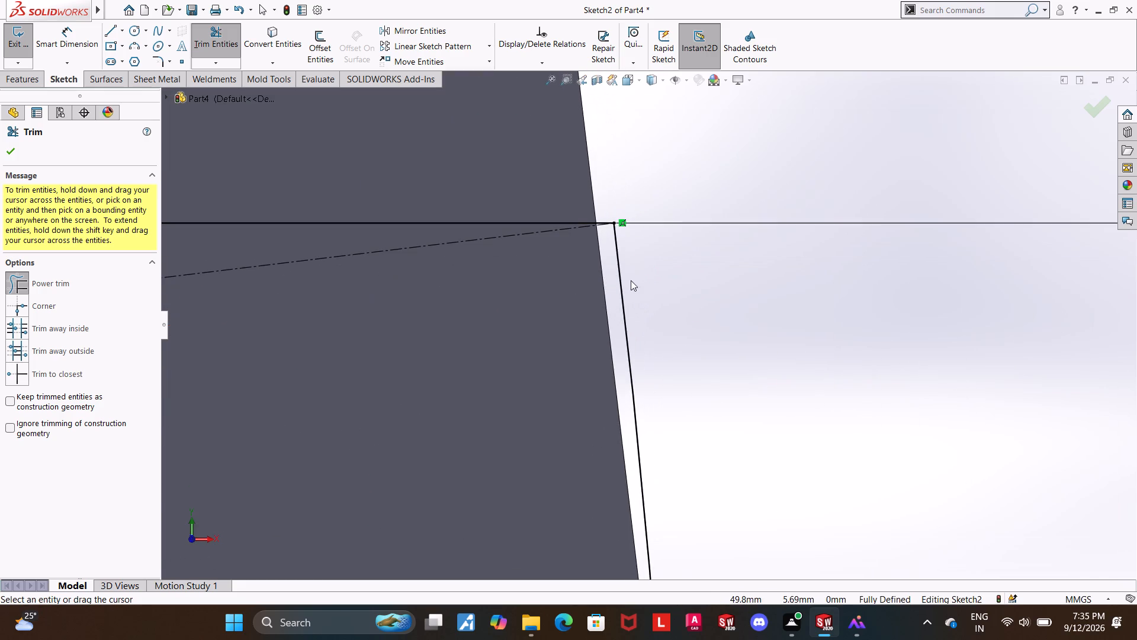
scroll(614, 229, "up", 3)
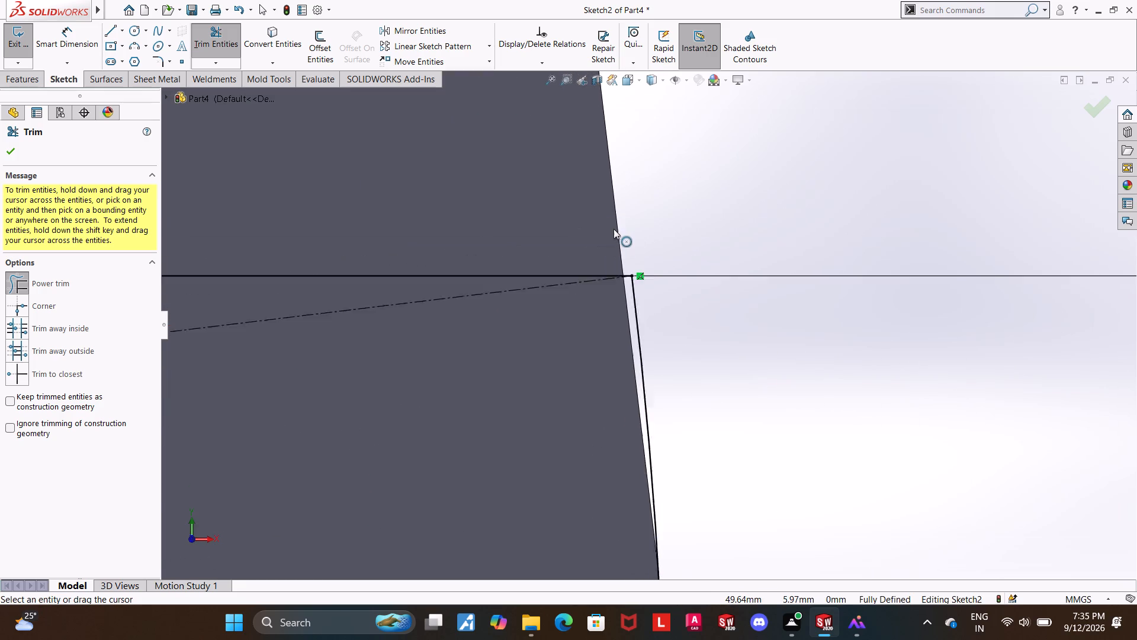
scroll(614, 229, "up", 18)
scroll(635, 319, "up", 6)
scroll(590, 343, "down", 4)
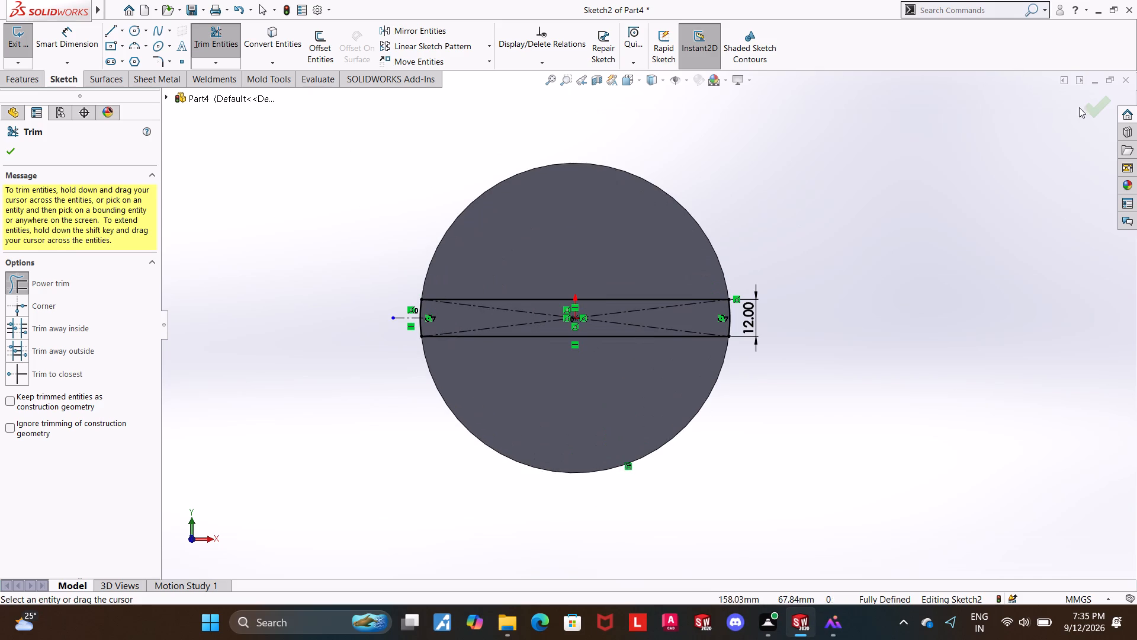
left_click(1085, 104)
Examine the trimmed tongue profile at an angle, checking how its end arc and corners meet the disc's edge.
middle_click_drag(749, 468, 786, 294)
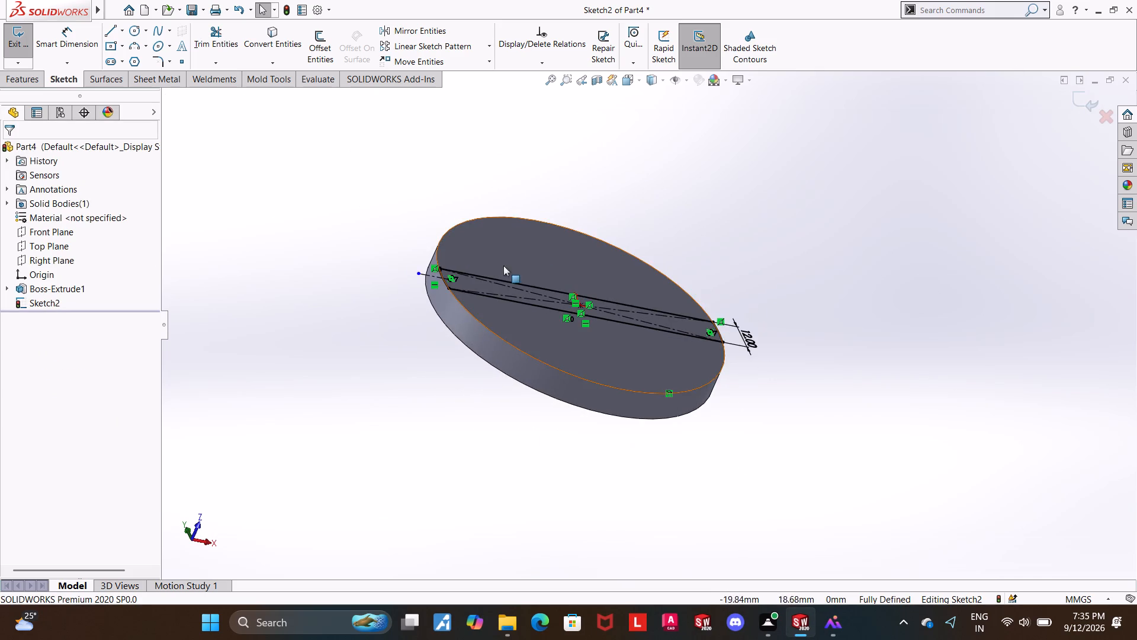
scroll(490, 270, "down", 6)
scroll(575, 265, "down", 9)
scroll(480, 389, "up", 13)
middle_click_drag(525, 360, 480, 411)
scroll(521, 363, "up", 1)
scroll(901, 358, "down", 4)
scroll(1087, 424, "down", 2)
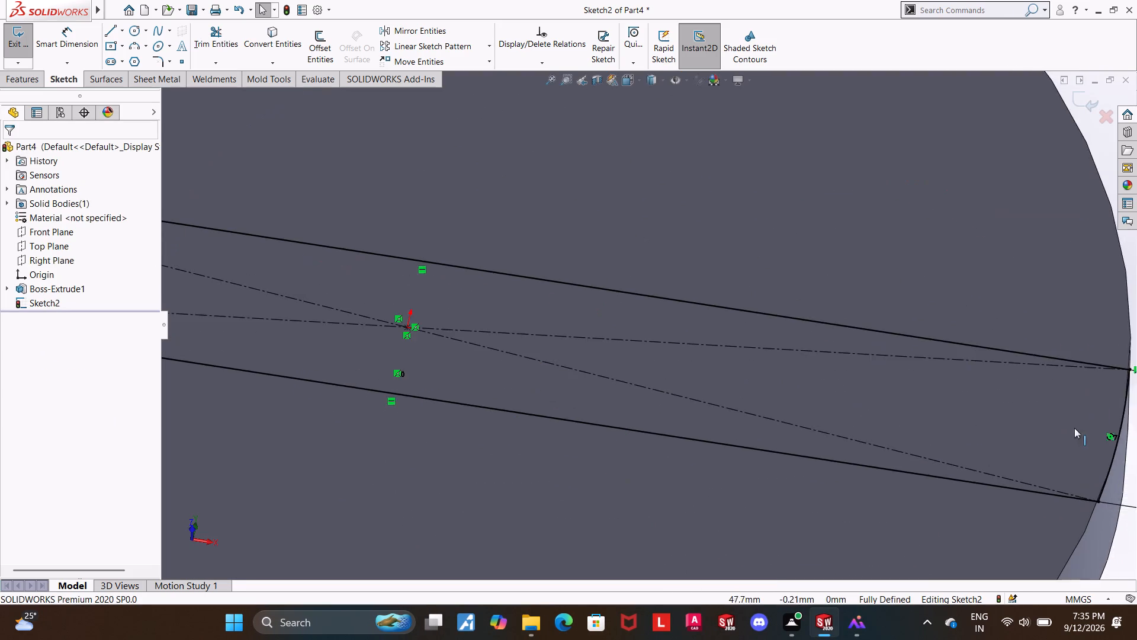
scroll(1074, 428, "up", 3)
scroll(938, 402, "down", 5)
scroll(799, 324, "down", 3)
scroll(754, 457, "down", 3)
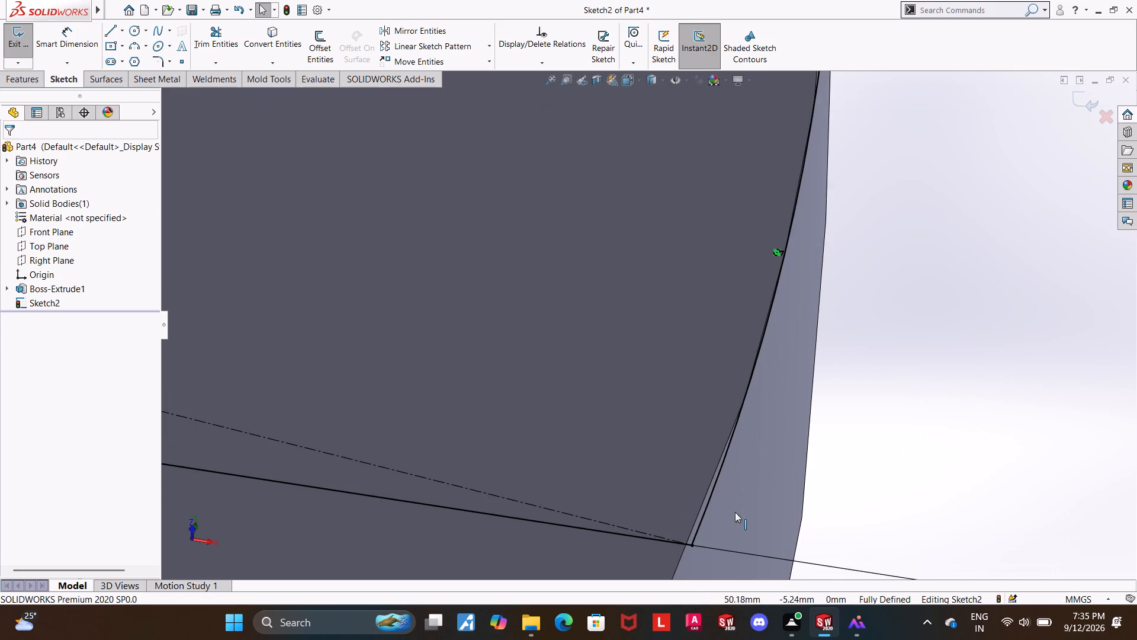
scroll(735, 510, "up", 5)
scroll(680, 412, "down", 5)
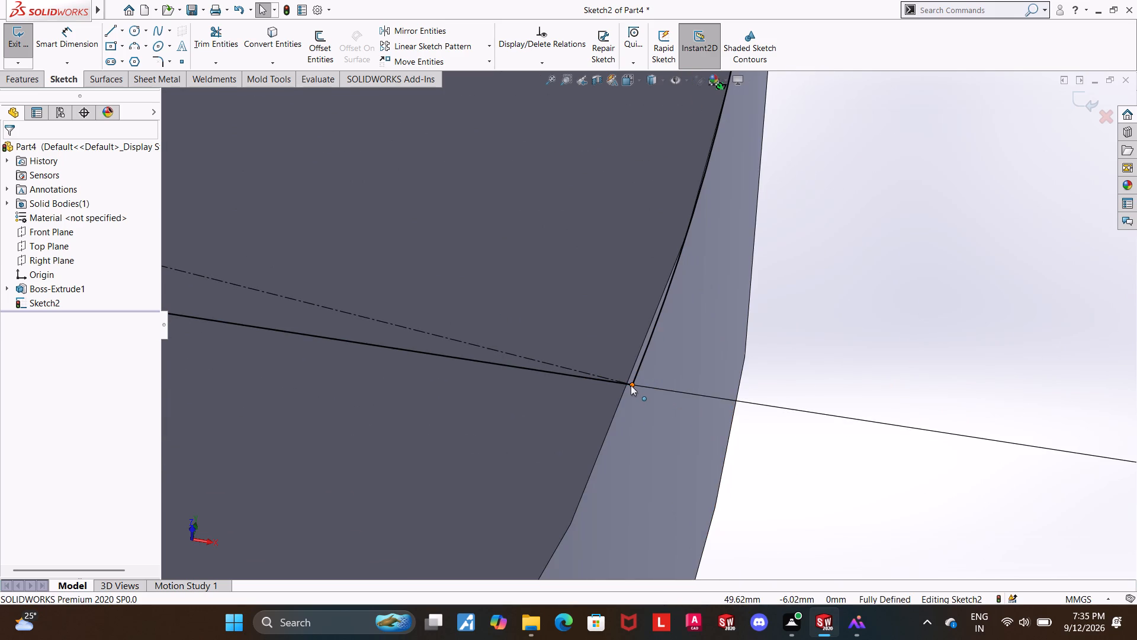
scroll(632, 384, "up", 20)
scroll(632, 384, "up", 3)
middle_click_drag(518, 296, 534, 328)
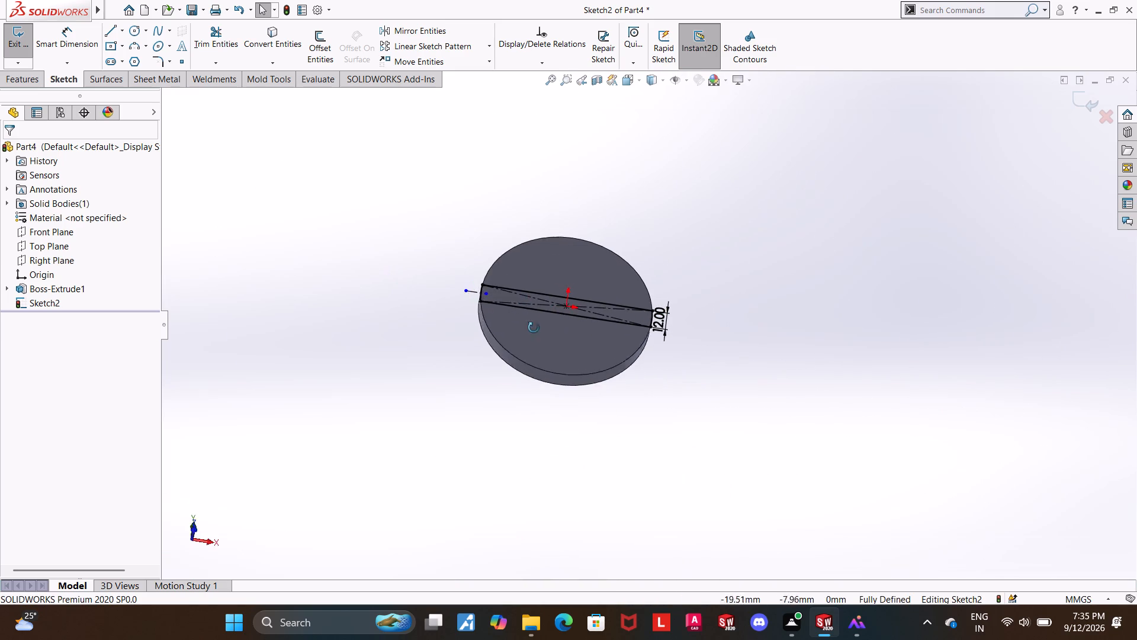
middle_click_drag(534, 328, 532, 363)
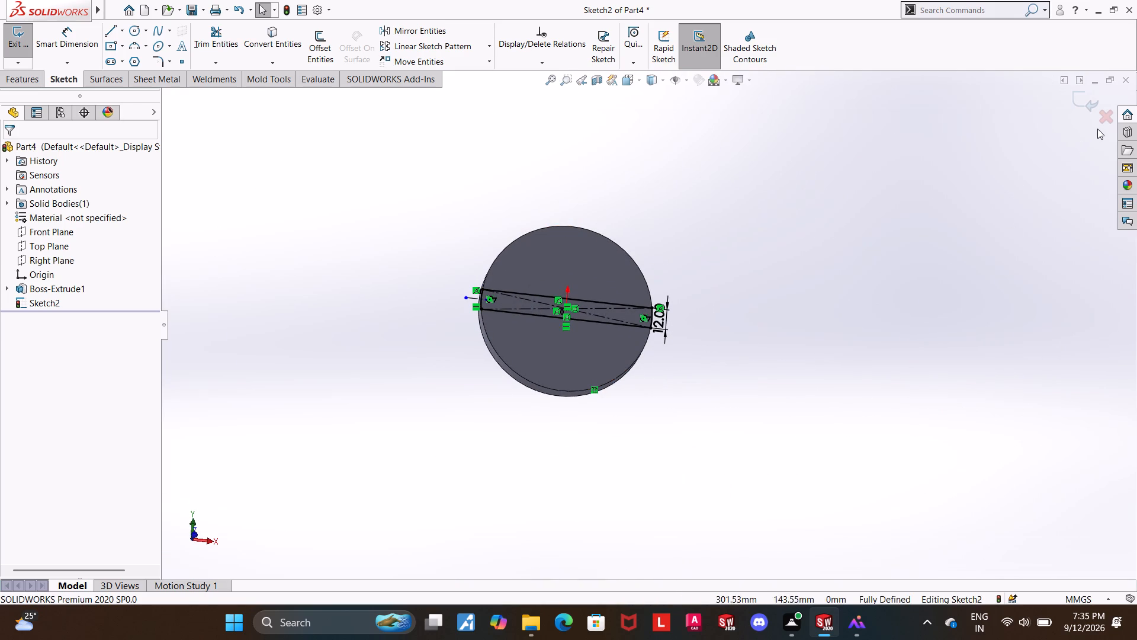
Discard the trimmed tongue sketch without saving its changes, leaving only the extruded disc.
left_click(1097, 124)
left_click(576, 318)
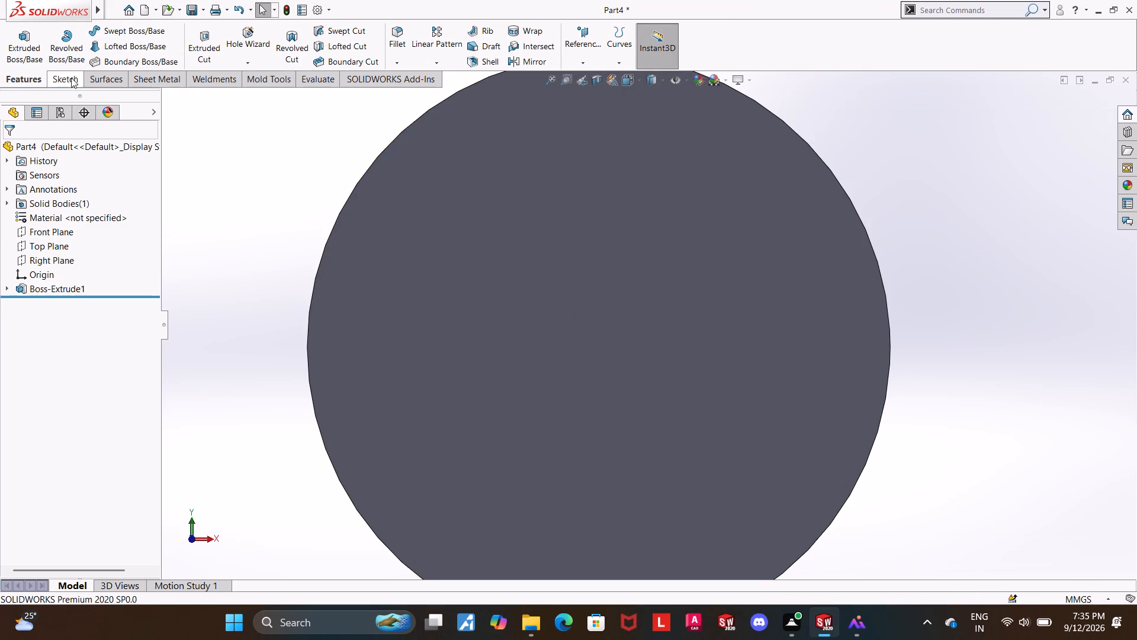
Start a new face-on sketch on the disc's flat face with a horizontal construction centerline about 133 mm long through the origin.
scroll(554, 312, "up", 4)
left_click(636, 310)
left_click(688, 283)
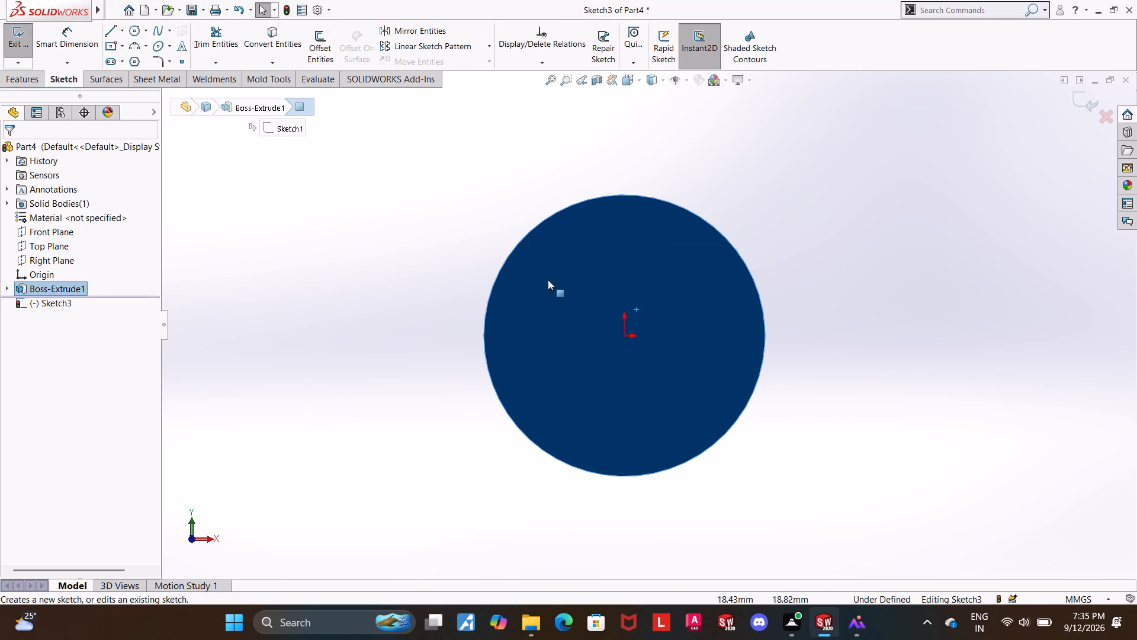
left_click(65, 299)
left_click(85, 283)
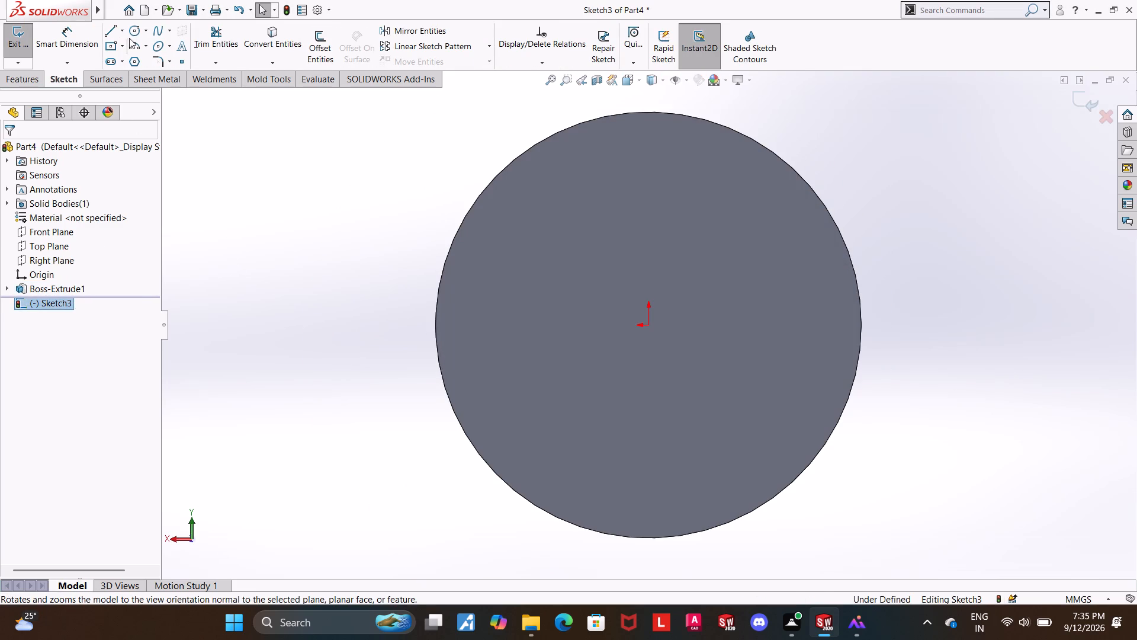
left_click(122, 31)
left_click(123, 59)
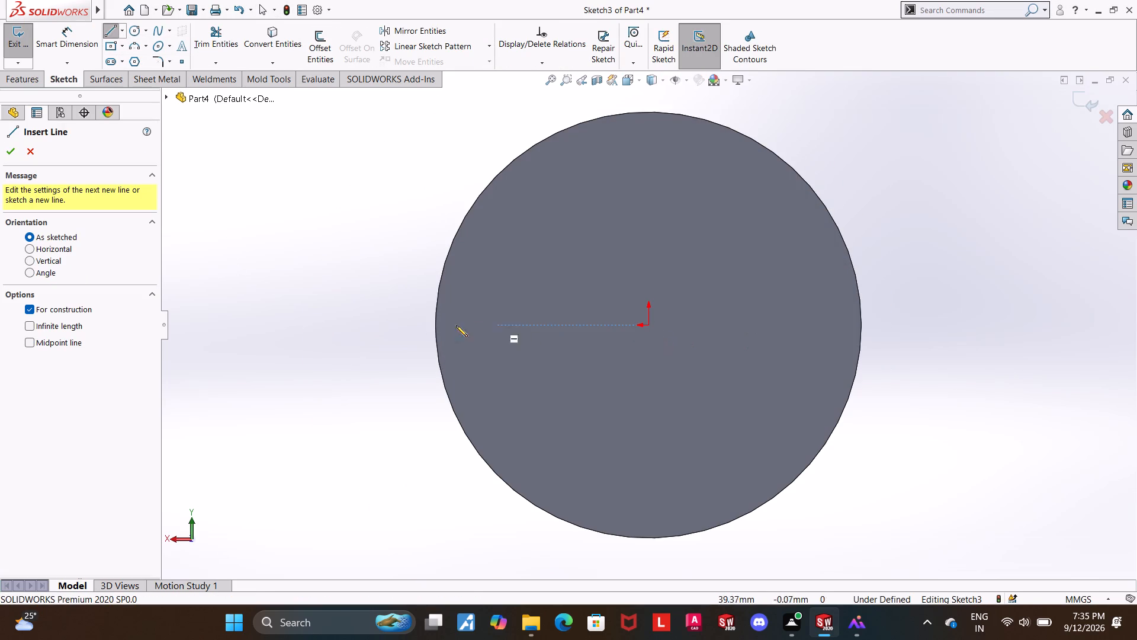
left_click(387, 324)
left_click(951, 323)
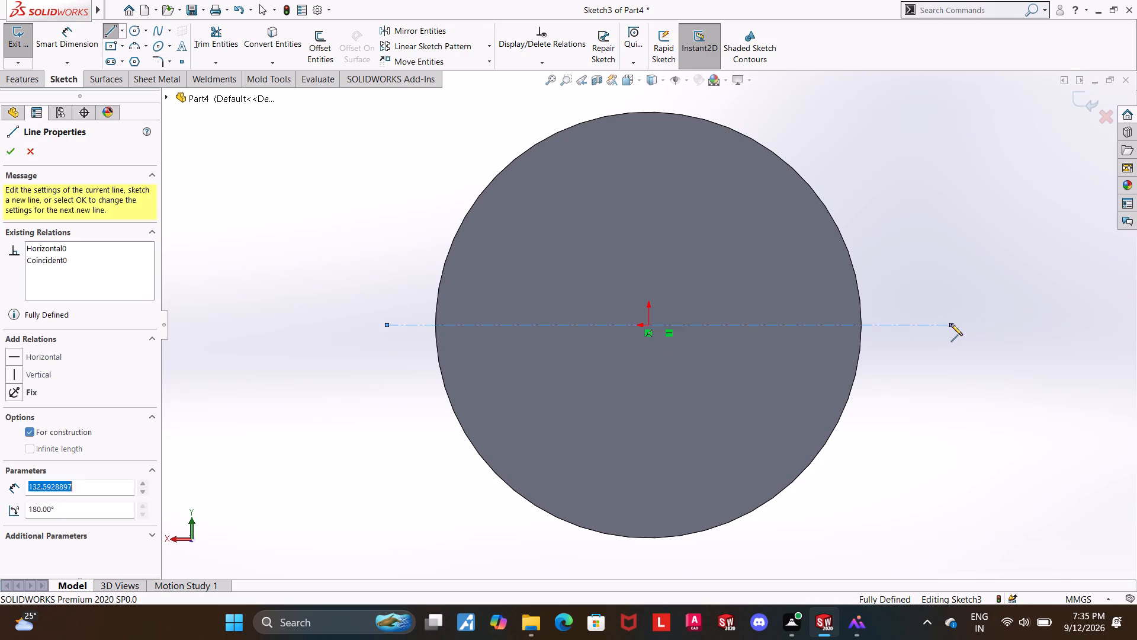
key("Escape")
key("Escape")
key("Escape")
Convert the disc's circular edge into sketch geometry.
left_click(268, 33)
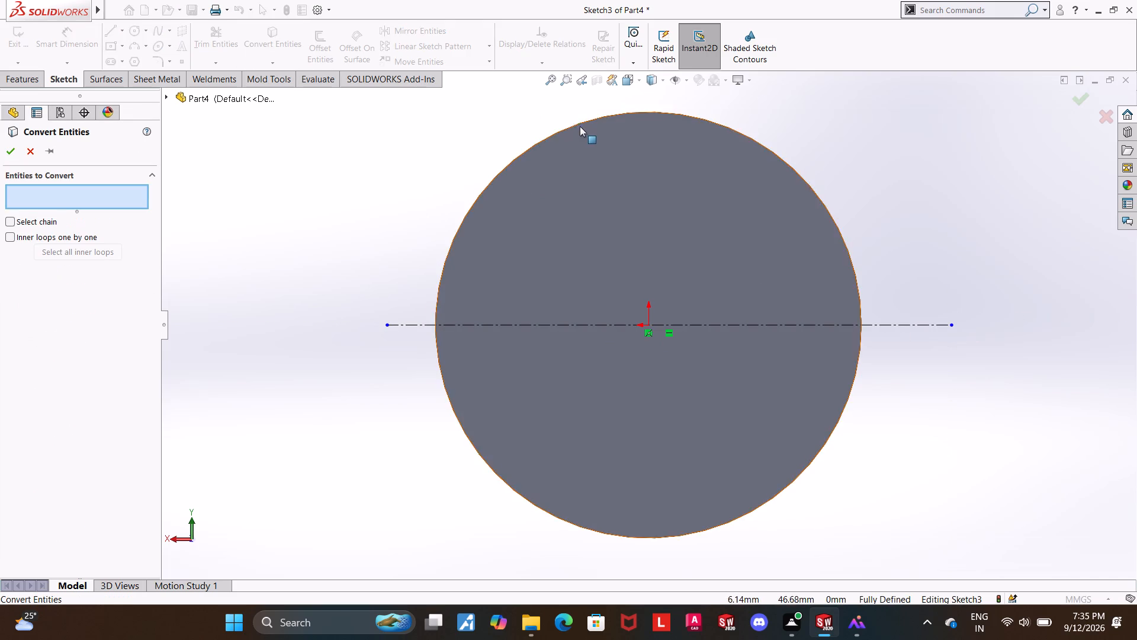
left_click(579, 123)
left_click(9, 156)
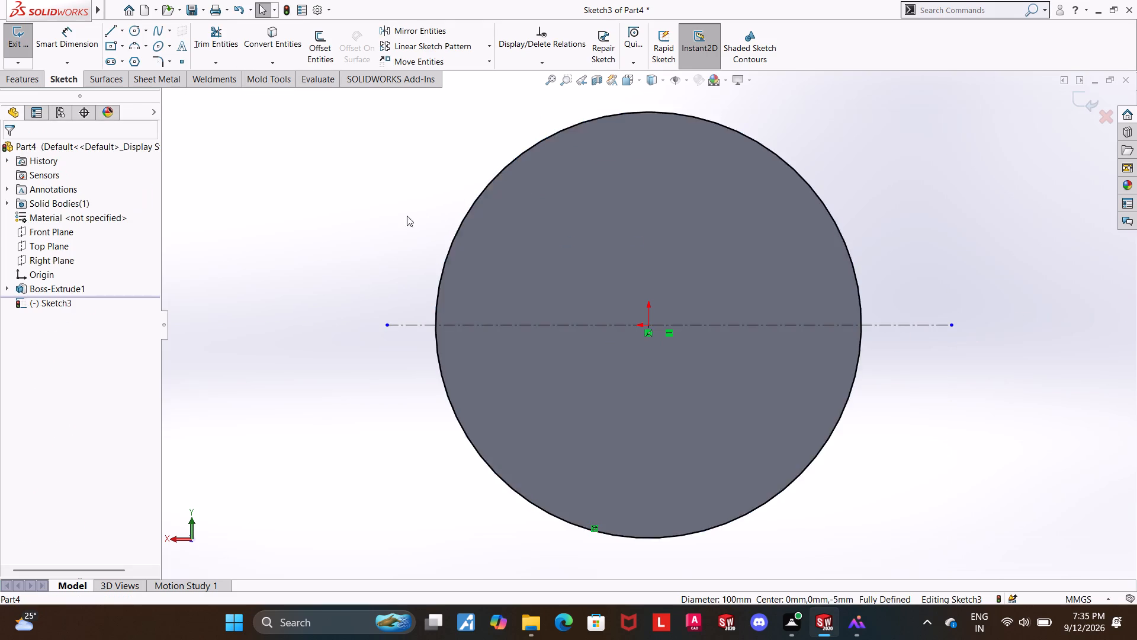
key("Escape")
Sketch a center rectangle on the origin, about 99 mm by 12 mm, with its corner on the converted circle.
scroll(857, 319, "down", 4)
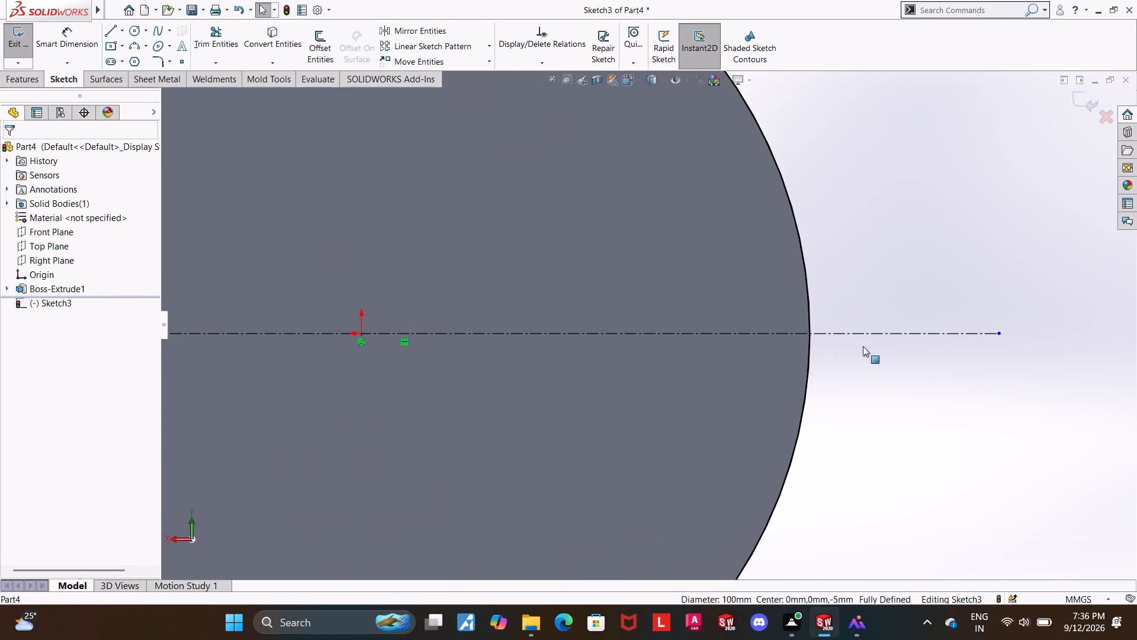
scroll(817, 344, "down", 7)
scroll(698, 270, "up", 13)
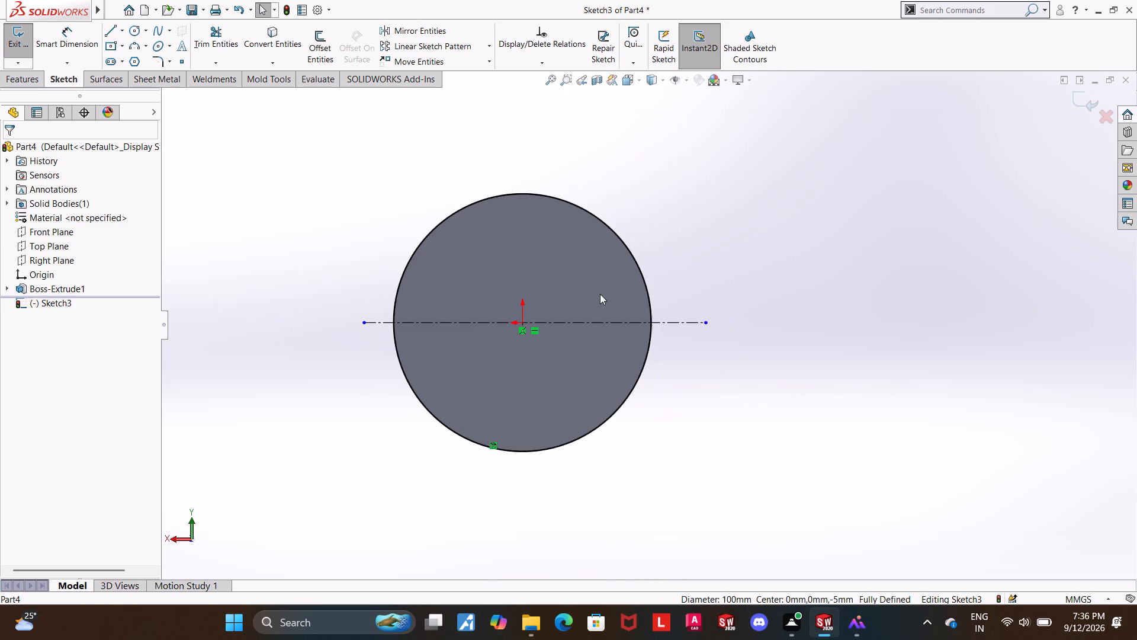
scroll(600, 294, "up", 1)
scroll(513, 315, "down", 4)
key("Escape")
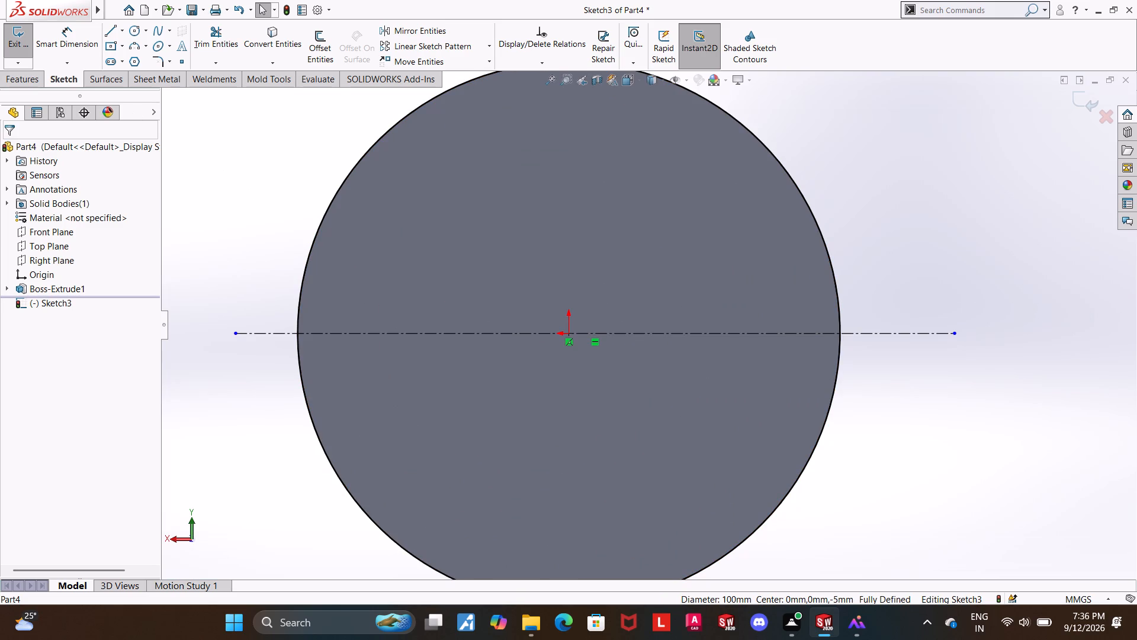
left_click(113, 44)
left_click(568, 331)
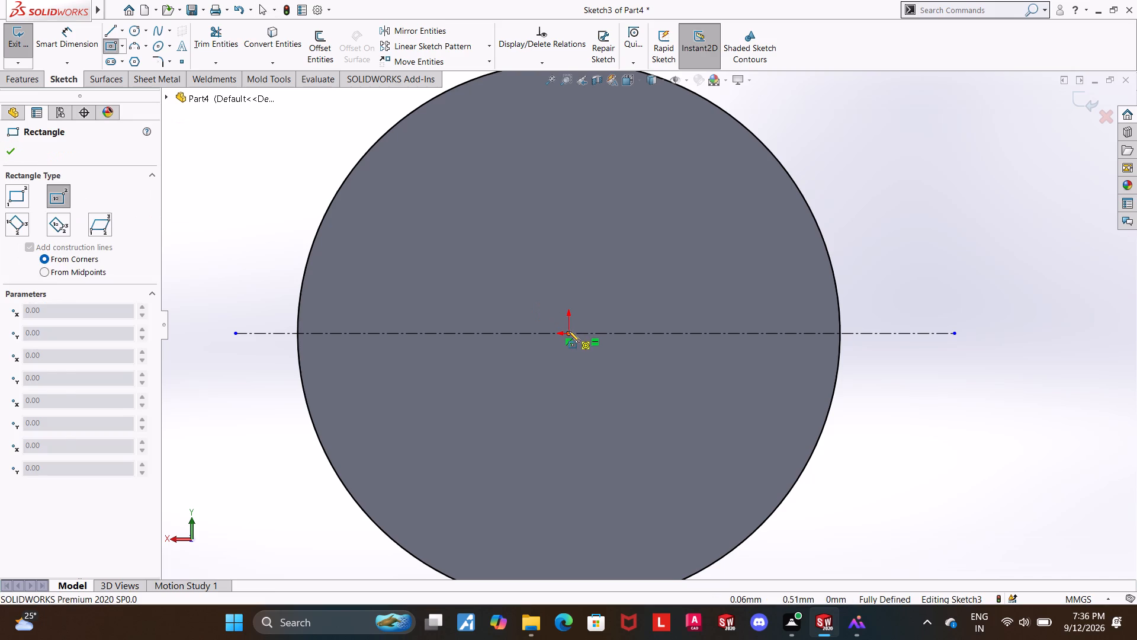
left_click(837, 302)
key("Escape")
key("Escape")
key("Escape")
Dimension the rectangle's right end line to 12 mm.
left_click(86, 45)
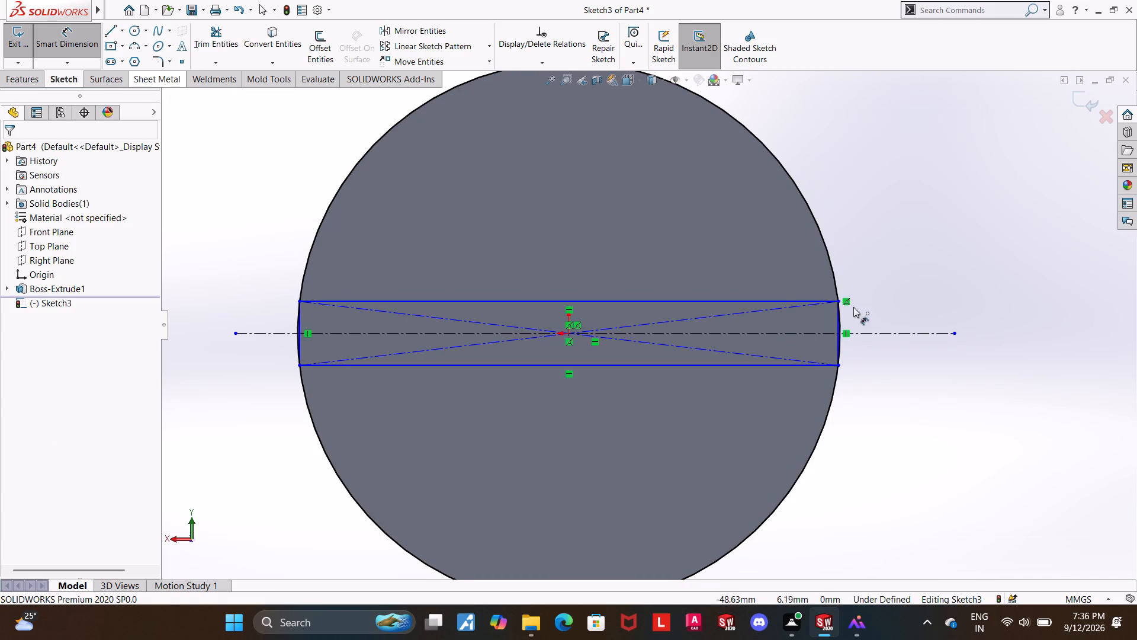
double_click(836, 316)
left_click(871, 317)
type("12")
key("Return")
key("Escape")
key("Escape")
Trim both halves of the rectangle's left end line, on either side of the centerline, so the circle's arc closes that end.
scroll(346, 316, "down", 4)
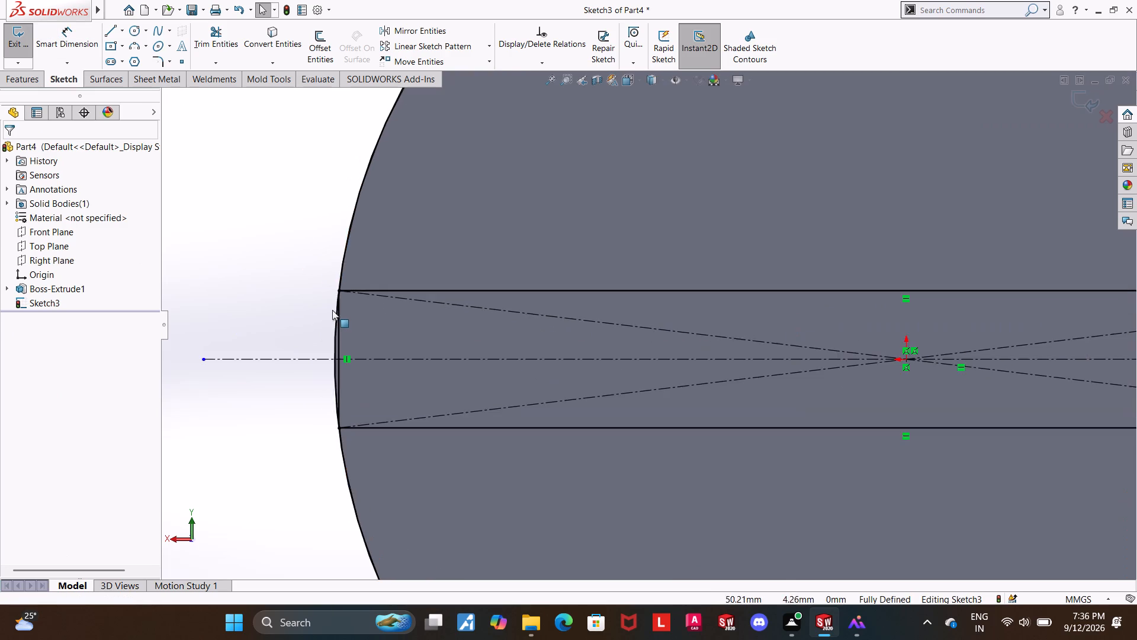
scroll(381, 312, "down", 10)
scroll(465, 254, "down", 1)
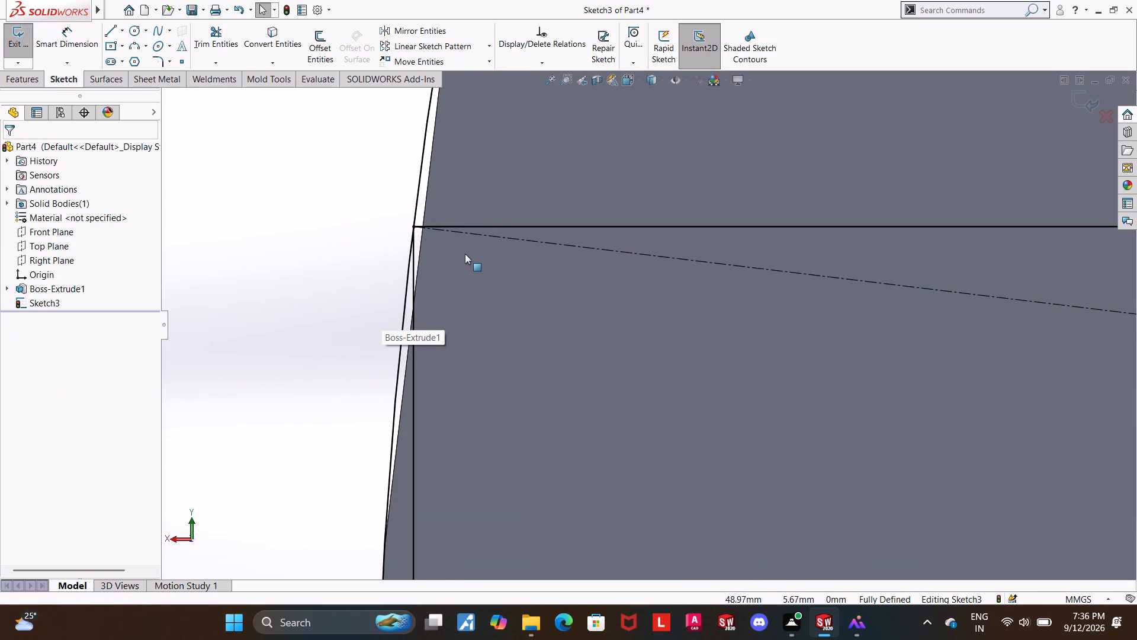
scroll(465, 254, "down", 1)
scroll(465, 254, "up", 7)
scroll(621, 365, "up", 2)
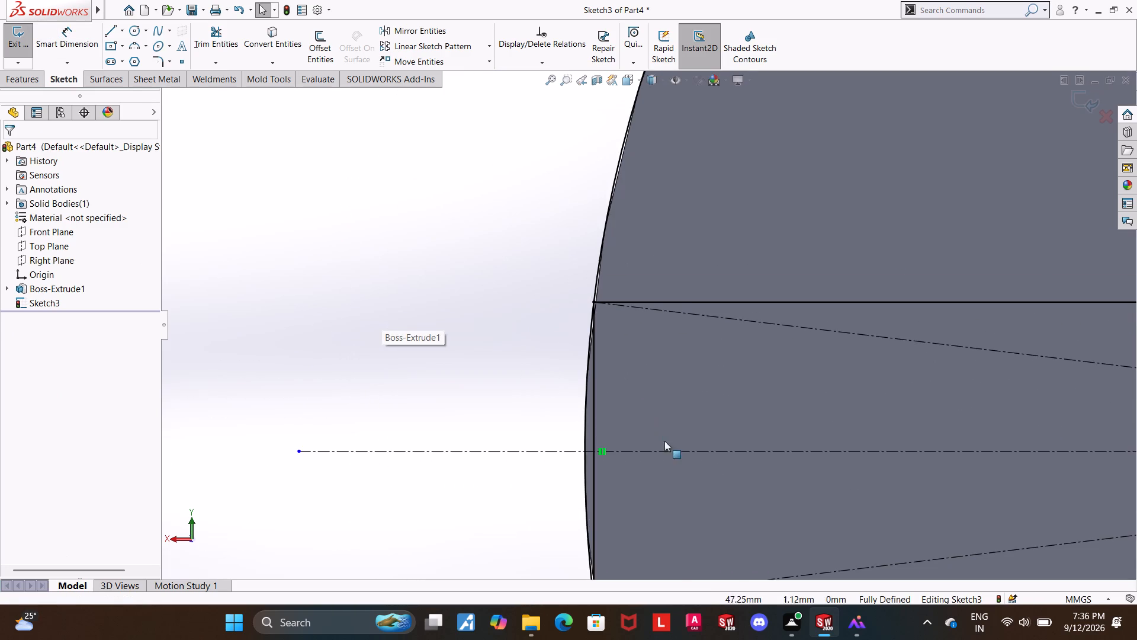
scroll(650, 460, "up", 6)
scroll(683, 423, "down", 3)
scroll(598, 315, "down", 4)
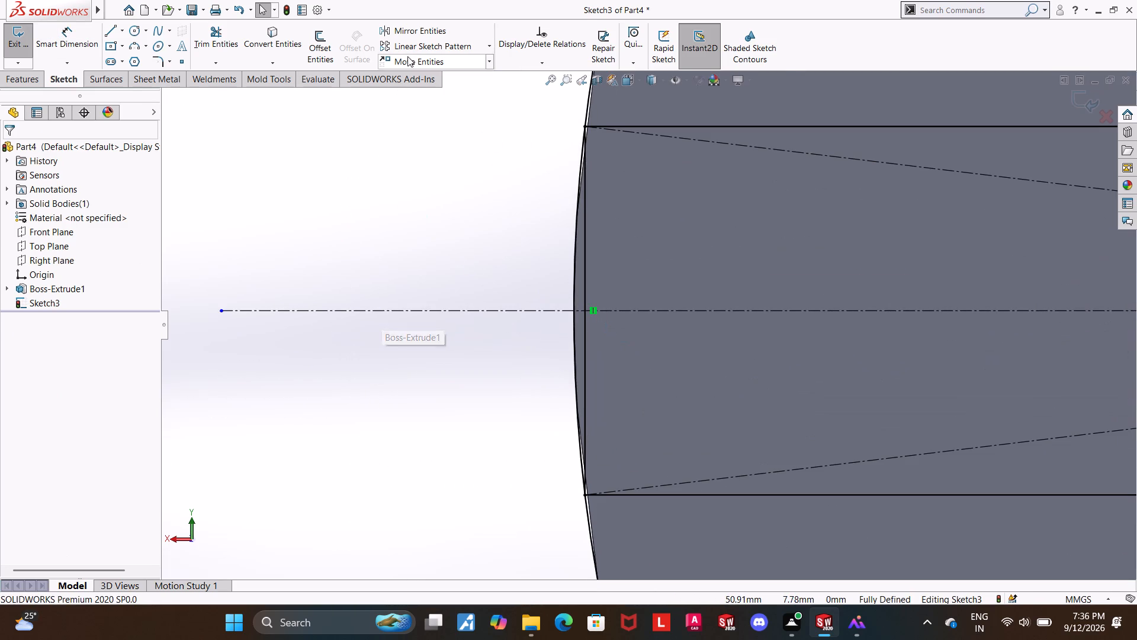
left_click(214, 35)
left_click_drag(651, 391, 581, 373)
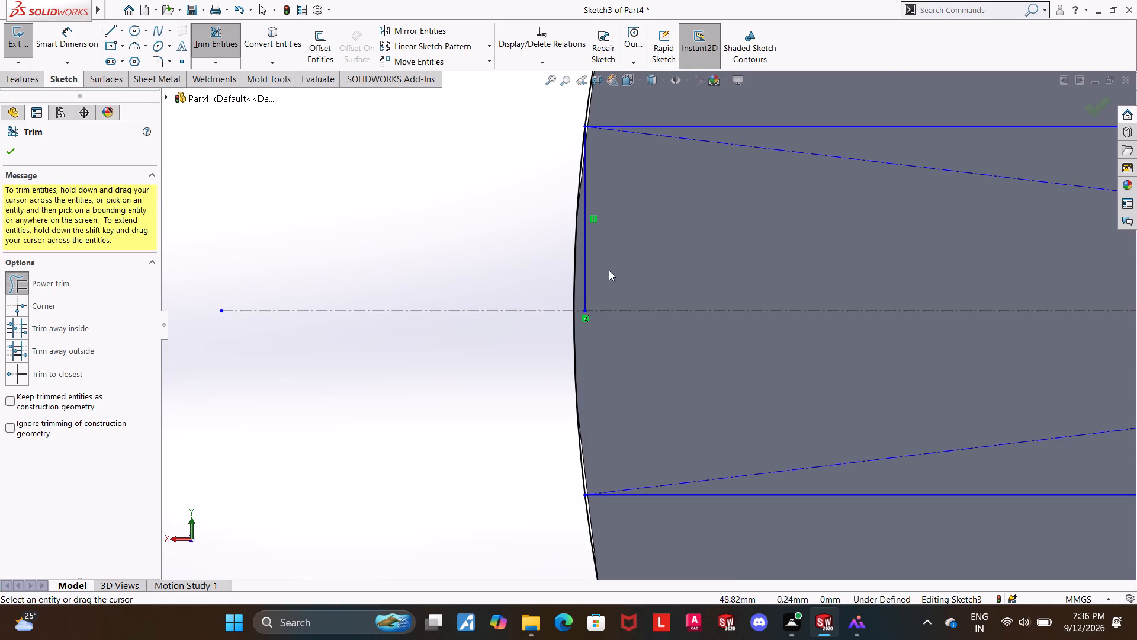
left_click_drag(610, 247, 581, 256)
Trim away the converted circle below and above the rectangle, keeping only the short end arcs.
scroll(645, 286, "up", 7)
scroll(754, 450, "up", 5)
left_click_drag(762, 429, 668, 521)
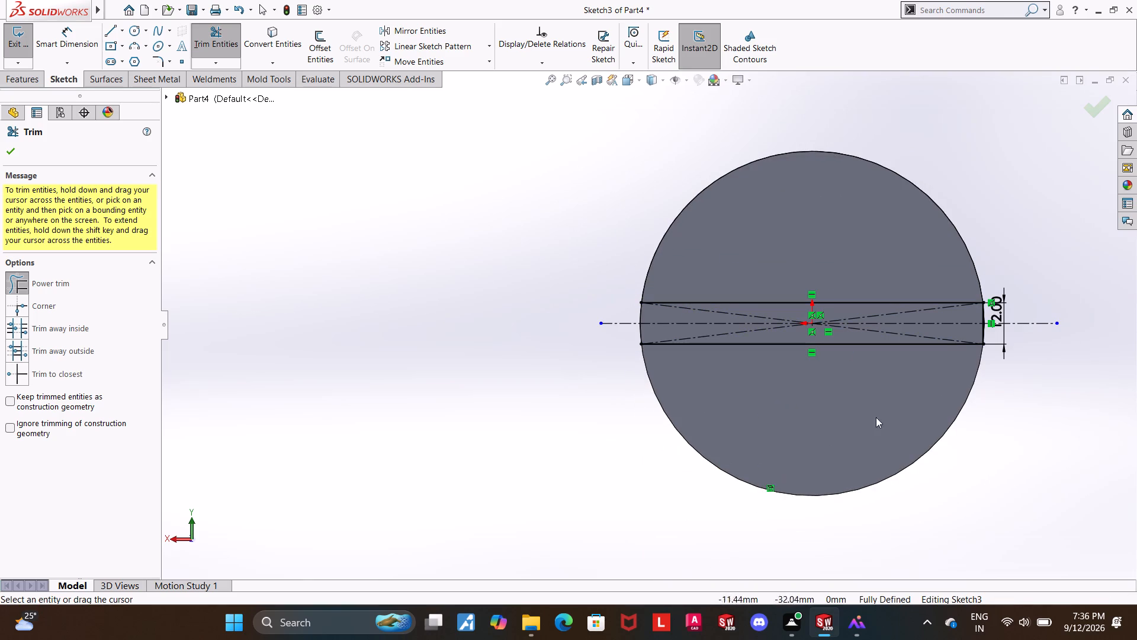
left_click_drag(931, 239, 974, 142)
Trim both halves of the rectangle's right end line so the arc closes the tongue profile, and finish trimming.
scroll(993, 247, "down", 6)
scroll(867, 411, "down", 3)
scroll(716, 471, "down", 4)
left_click_drag(749, 451, 720, 463)
left_click_drag(749, 376, 735, 379)
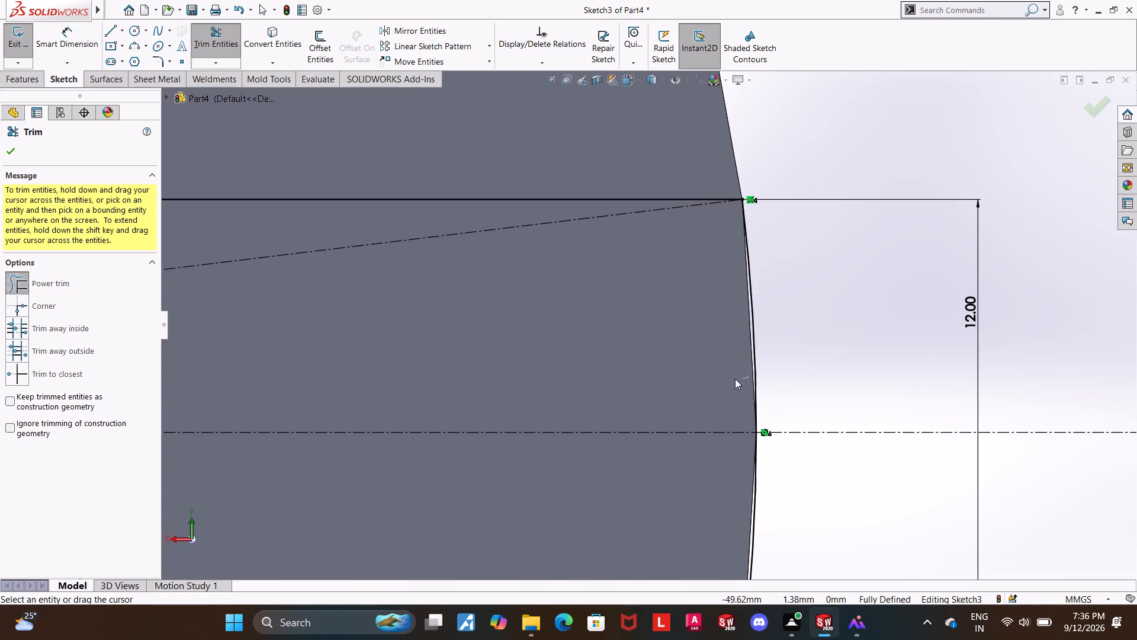
left_click_drag(735, 379, 733, 379)
scroll(682, 374, "up", 15)
scroll(447, 360, "down", 3)
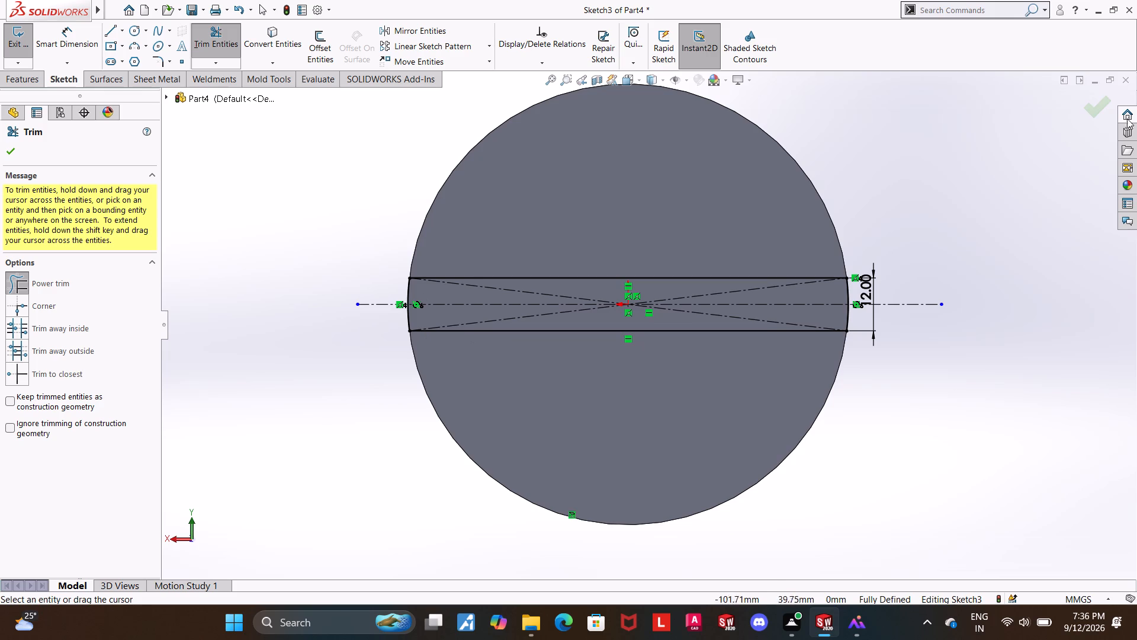
left_click(1101, 113)
Exit the sketch and extrude the tongue profile 10 mm outward from the disc's face, merged with the disc.
middle_click_drag(907, 366, 896, 238)
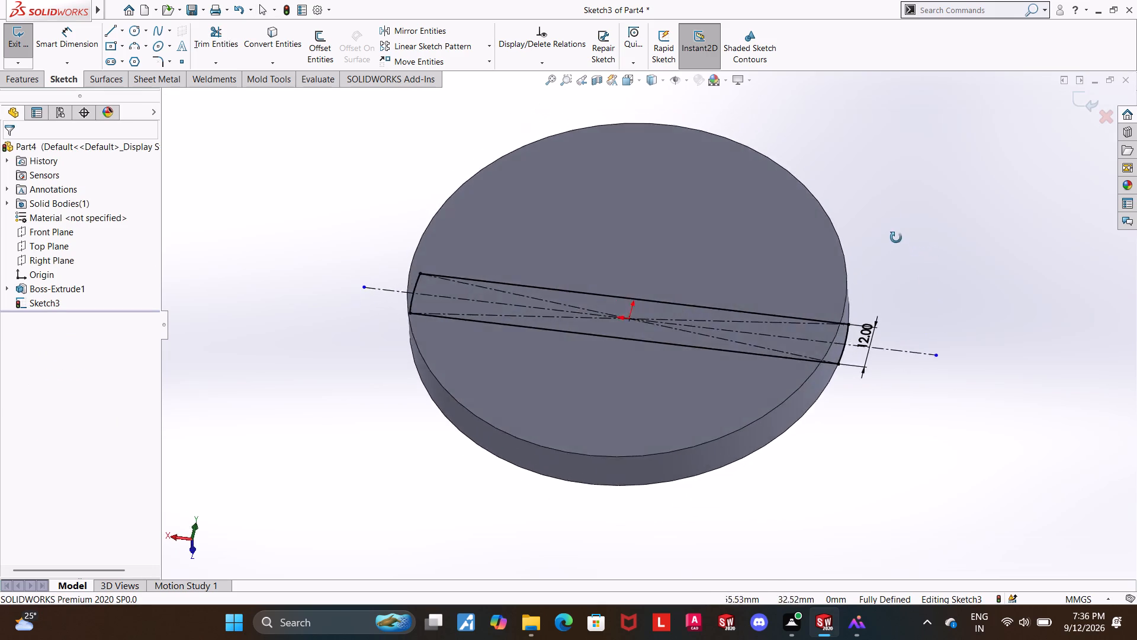
middle_click_drag(896, 238, 901, 99)
middle_click_drag(783, 439, 765, 187)
scroll(801, 267, "up", 2)
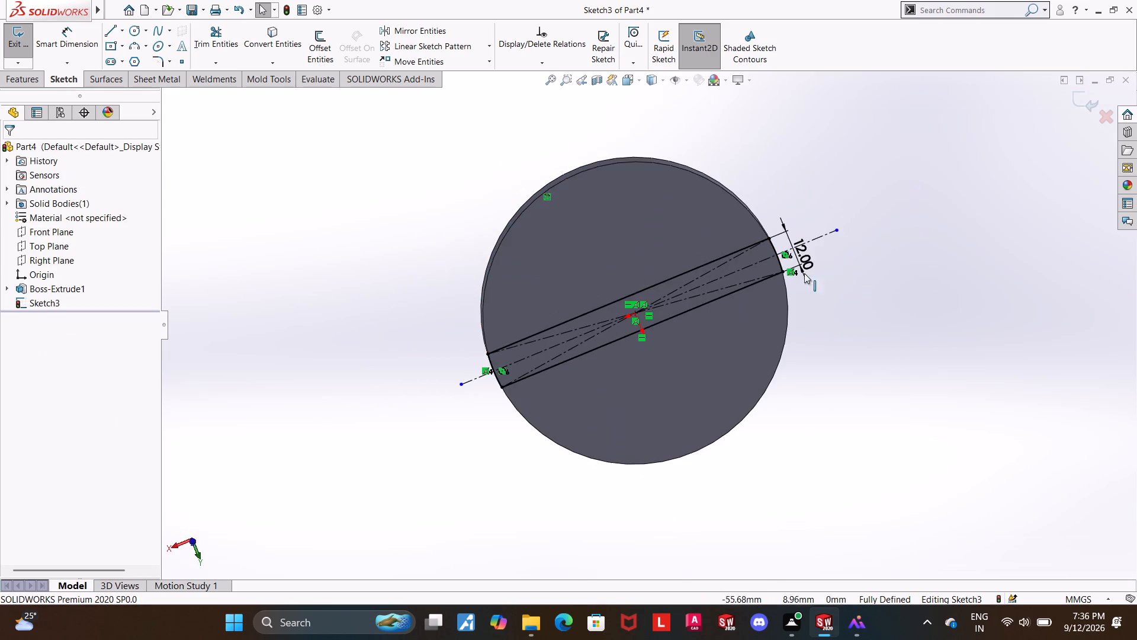
scroll(779, 289, "down", 4)
middle_click_drag(863, 335, 877, 268)
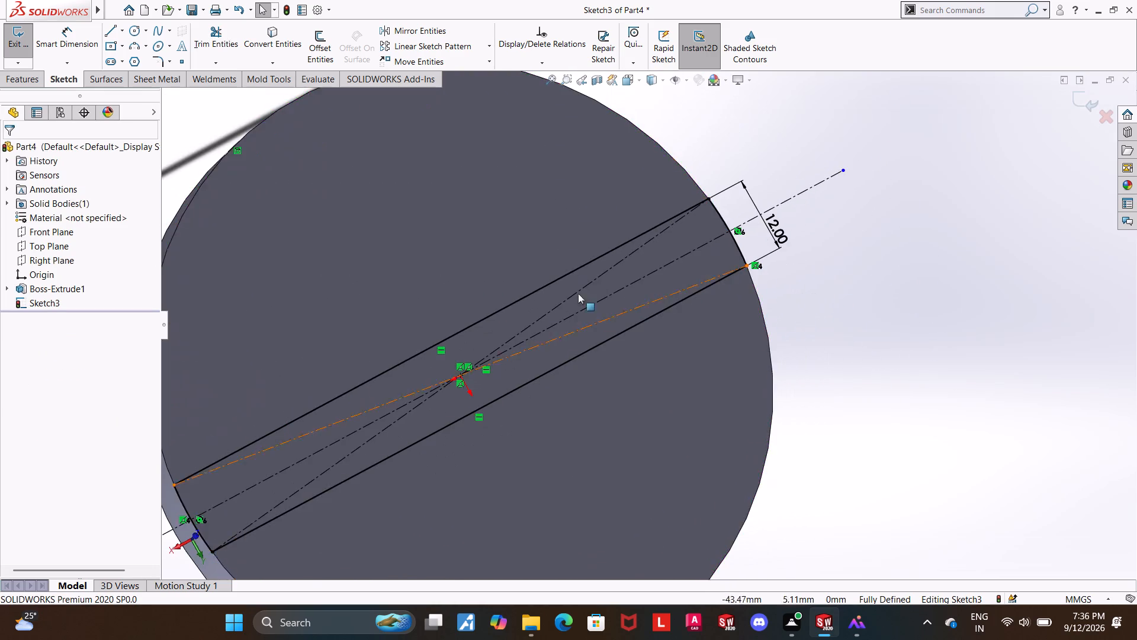
scroll(537, 301, "up", 2)
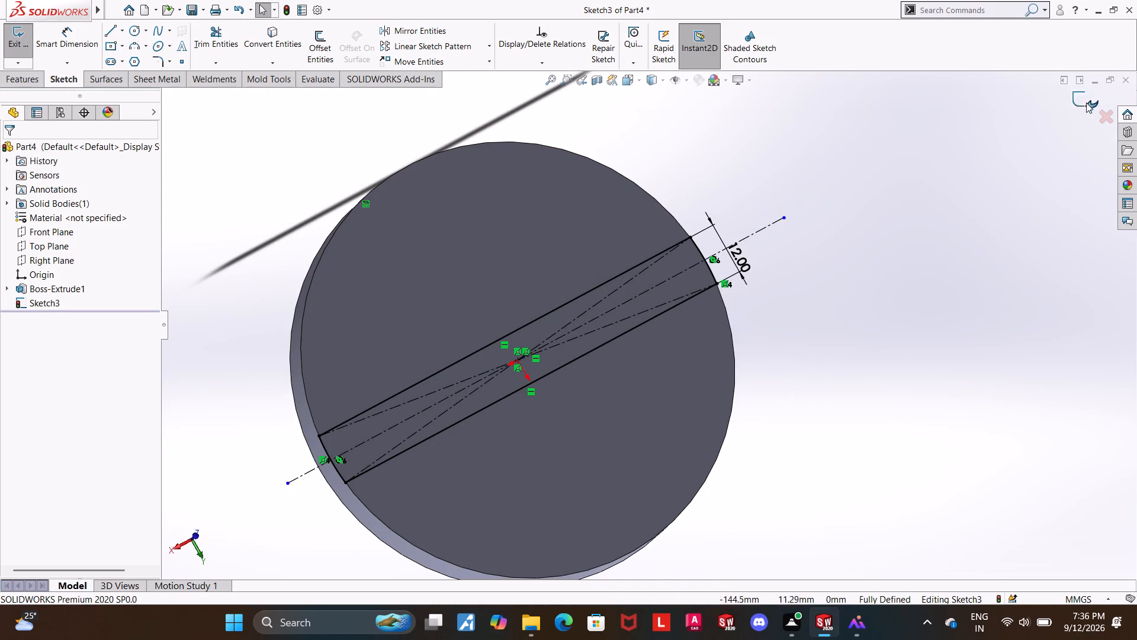
left_click(1086, 103)
left_click(15, 51)
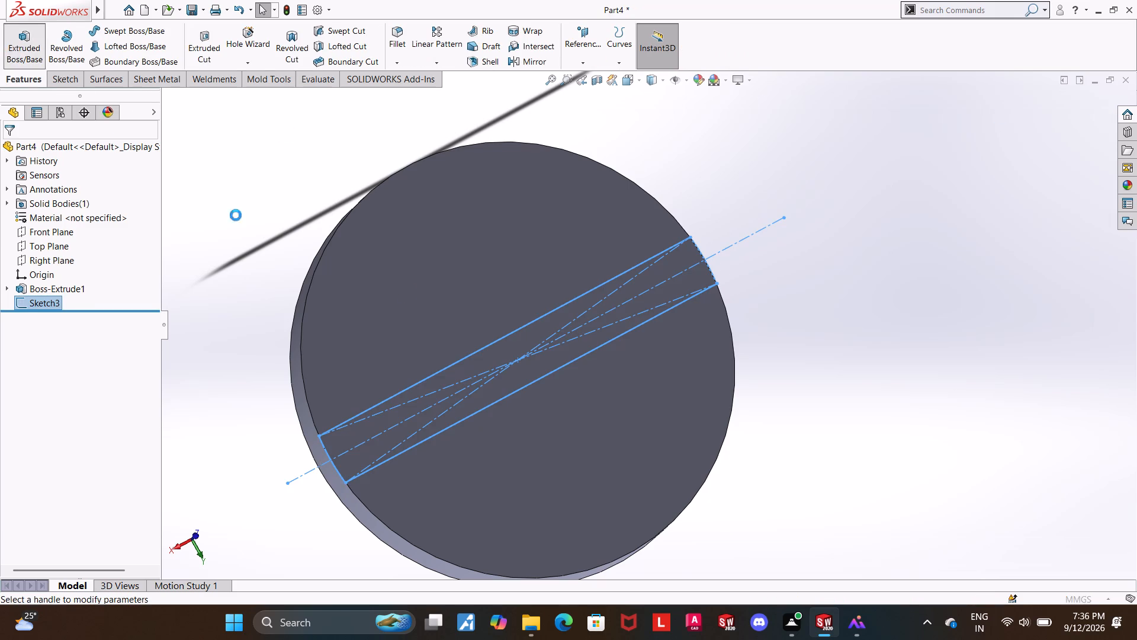
middle_click_drag(876, 380, 919, 260)
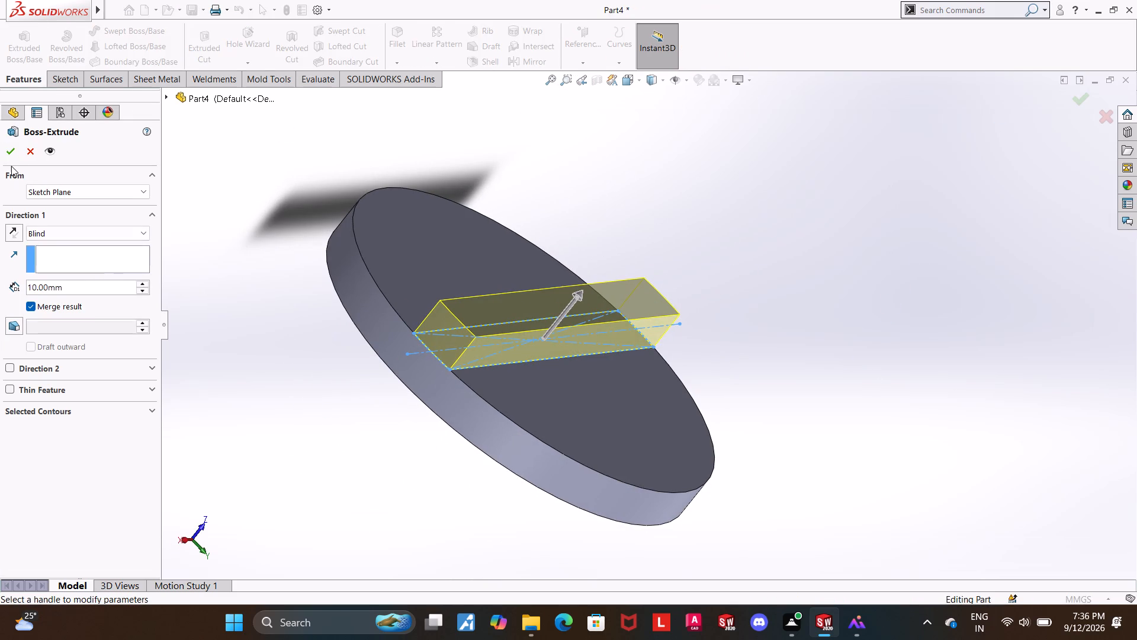
left_click(11, 161)
left_click(9, 158)
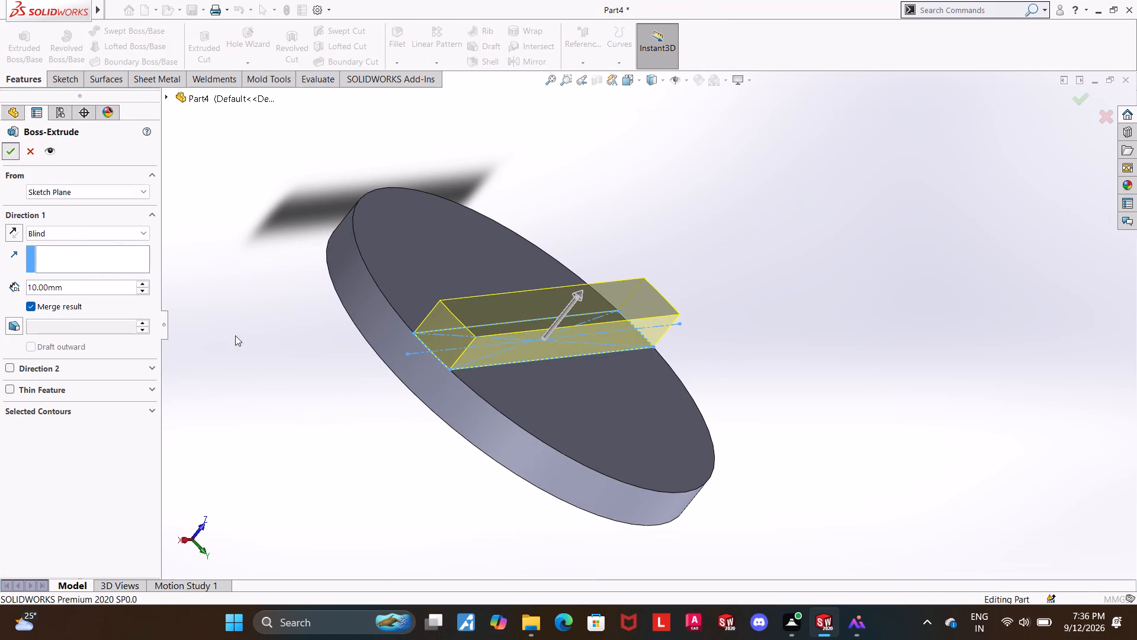
left_click(256, 391)
Examine the extruded tongue from several angles, checking how its curved end meets the disc's edge.
middle_click_drag(304, 390, 273, 404)
scroll(374, 366, "down", 5)
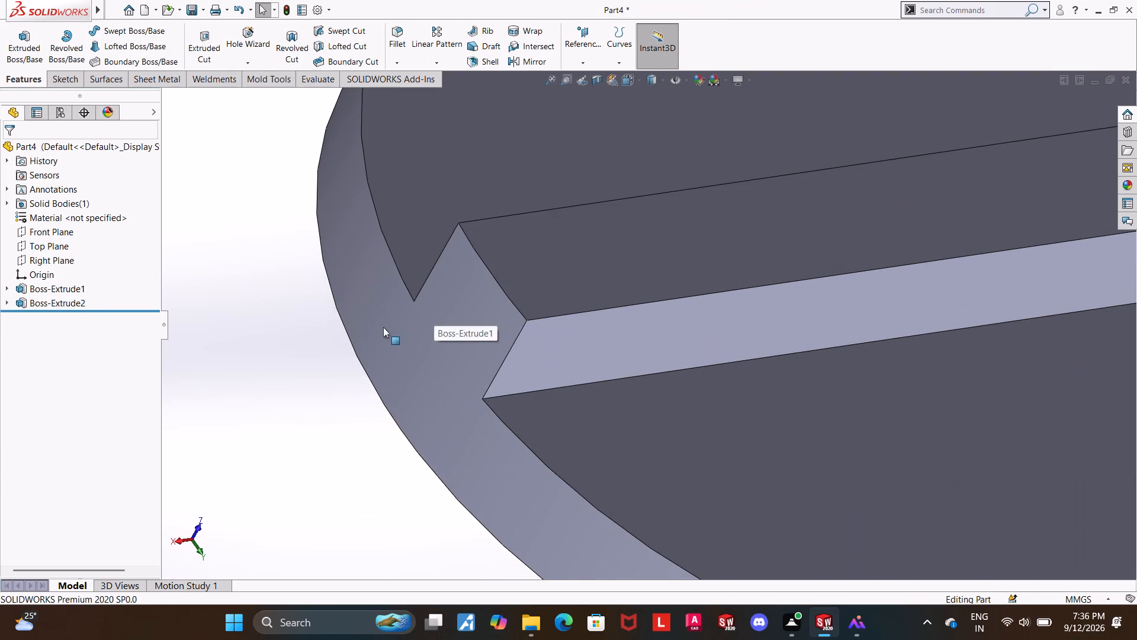
middle_click(372, 336)
middle_click_drag(368, 344, 333, 443)
middle_click_drag(338, 439, 438, 262)
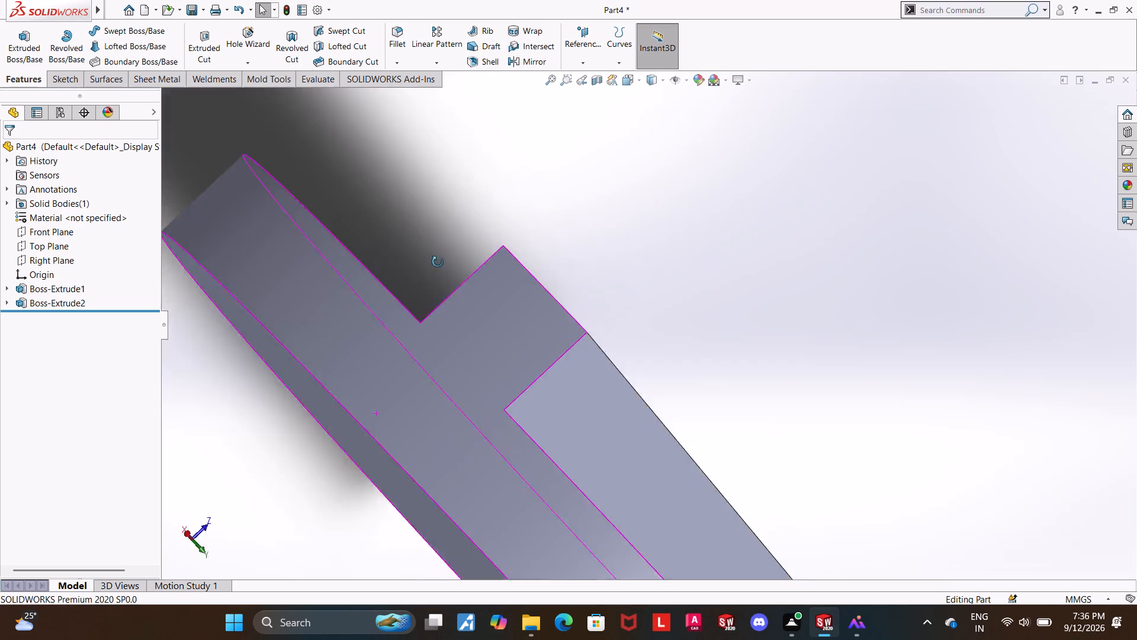
middle_click_drag(438, 262, 465, 210)
scroll(466, 207, "up", 11)
scroll(609, 451, "down", 5)
Start a sketch on the disc's flat face opposite the tongue and view it face-on.
left_click(647, 316)
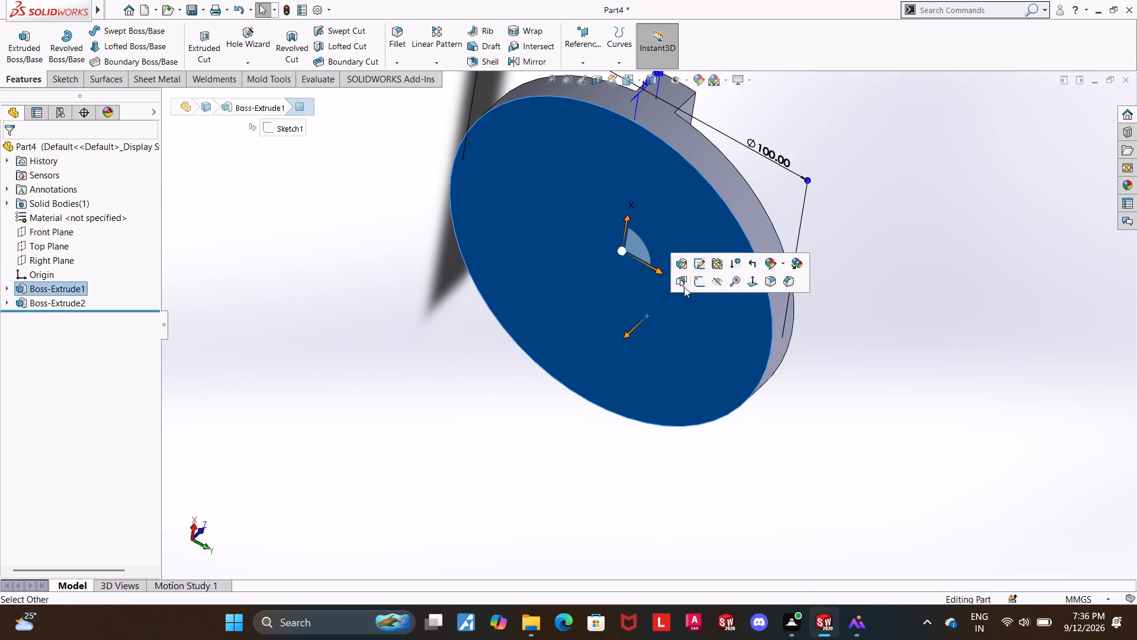
left_click(693, 280)
left_click(38, 321)
left_click(75, 302)
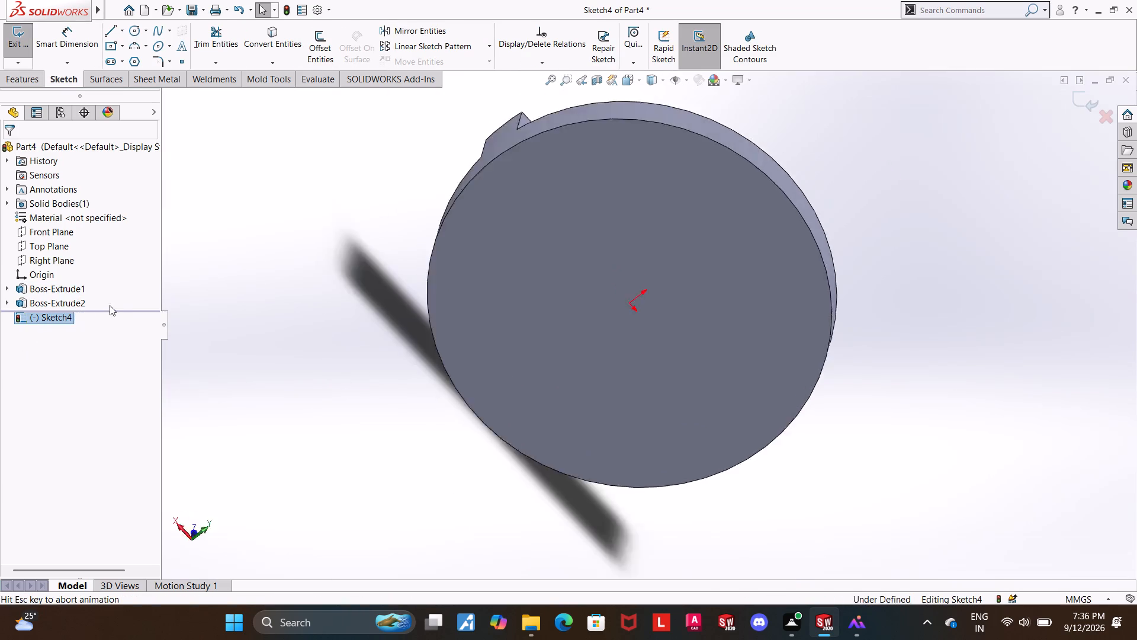
middle_click_drag(378, 351, 411, 349)
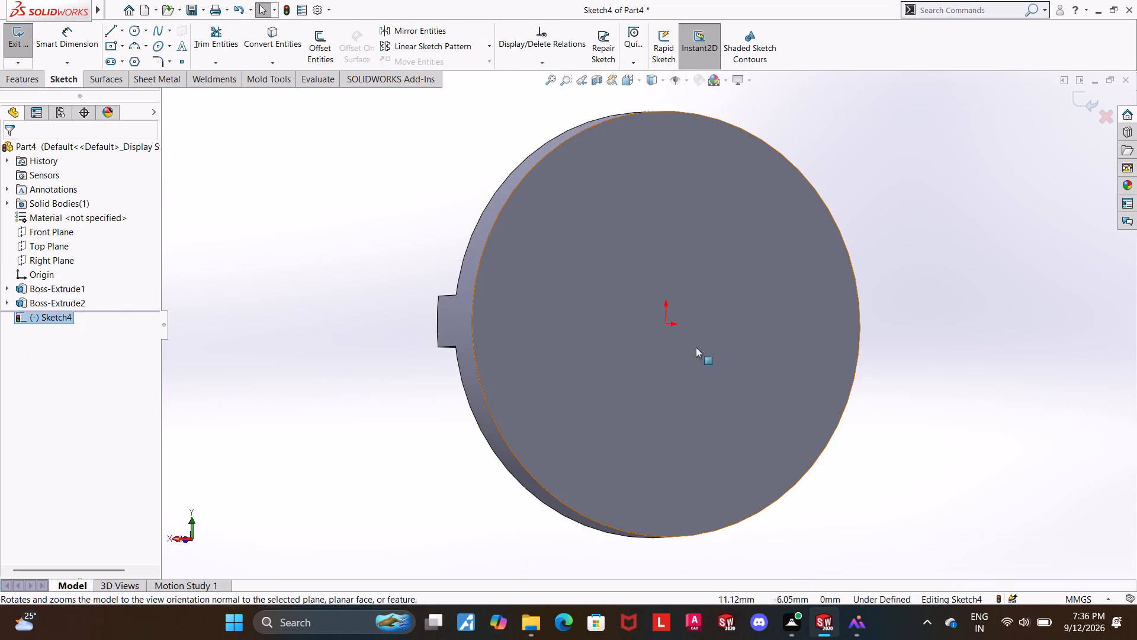
left_click(568, 338)
left_click(237, 382)
left_click(54, 321)
left_click(85, 306)
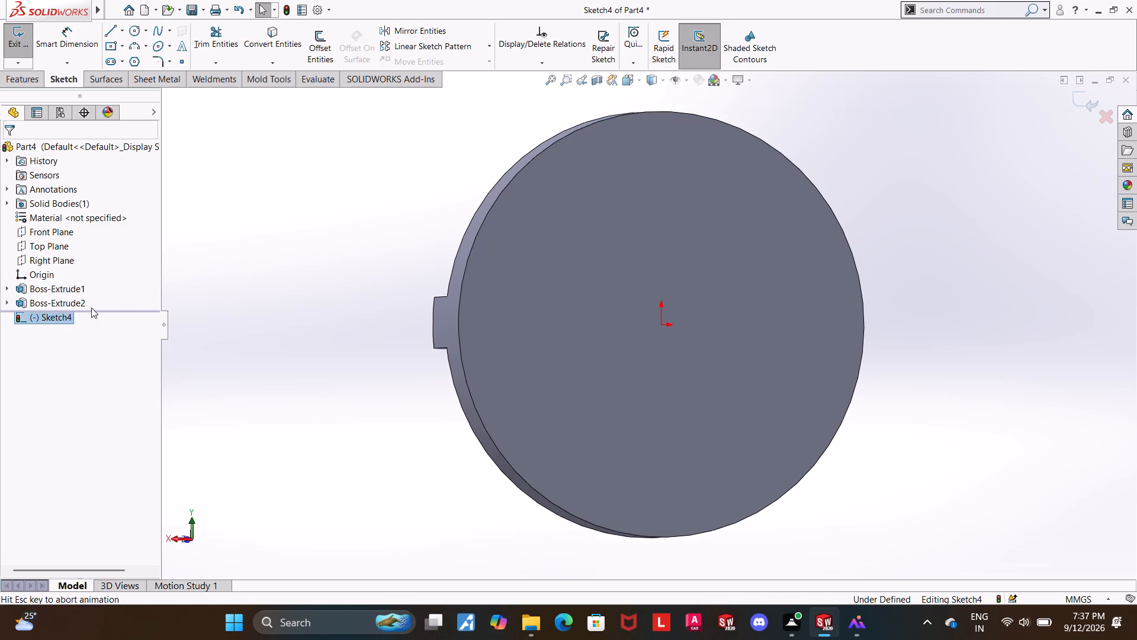
Draw a vertical centreline through the origin, extending slightly past the disc's edge at both ends.
left_click(121, 33)
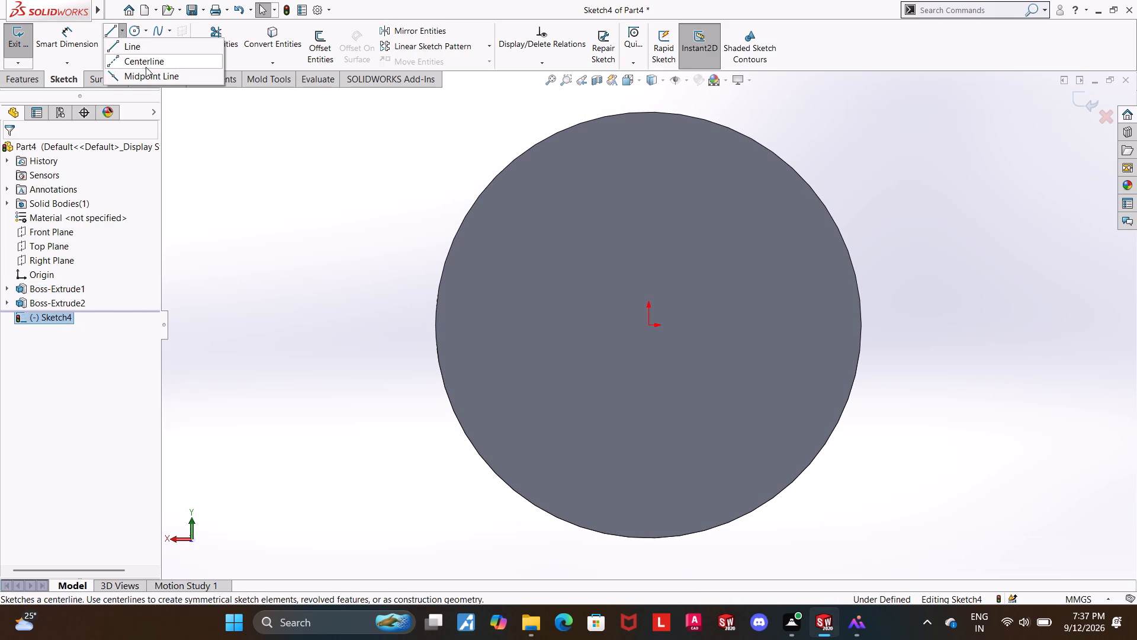
left_click(134, 63)
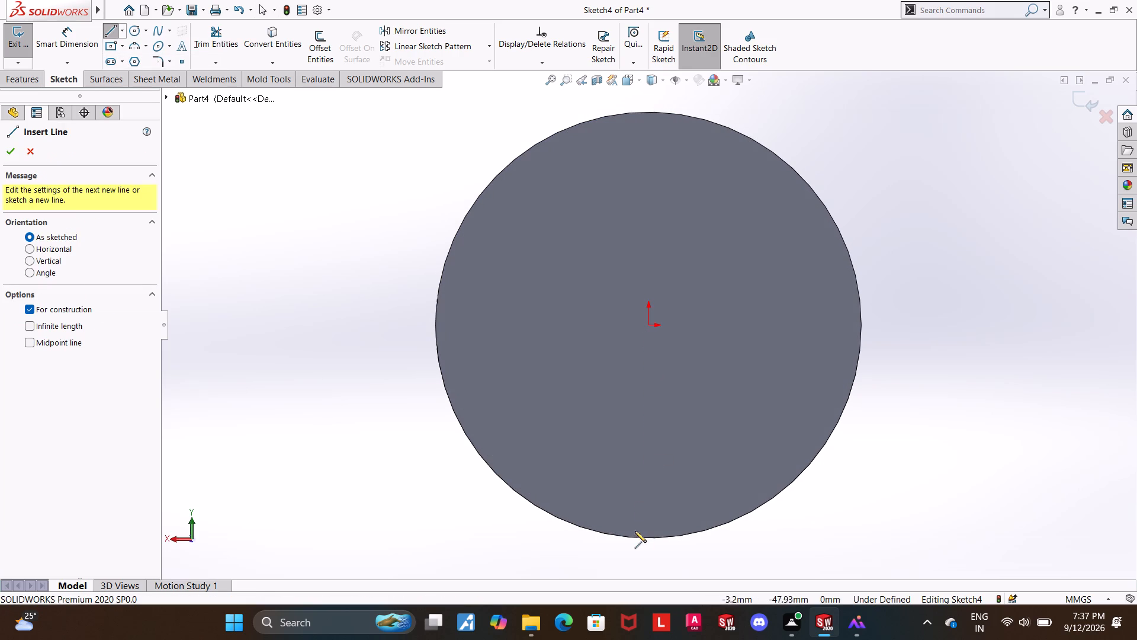
left_click(647, 552)
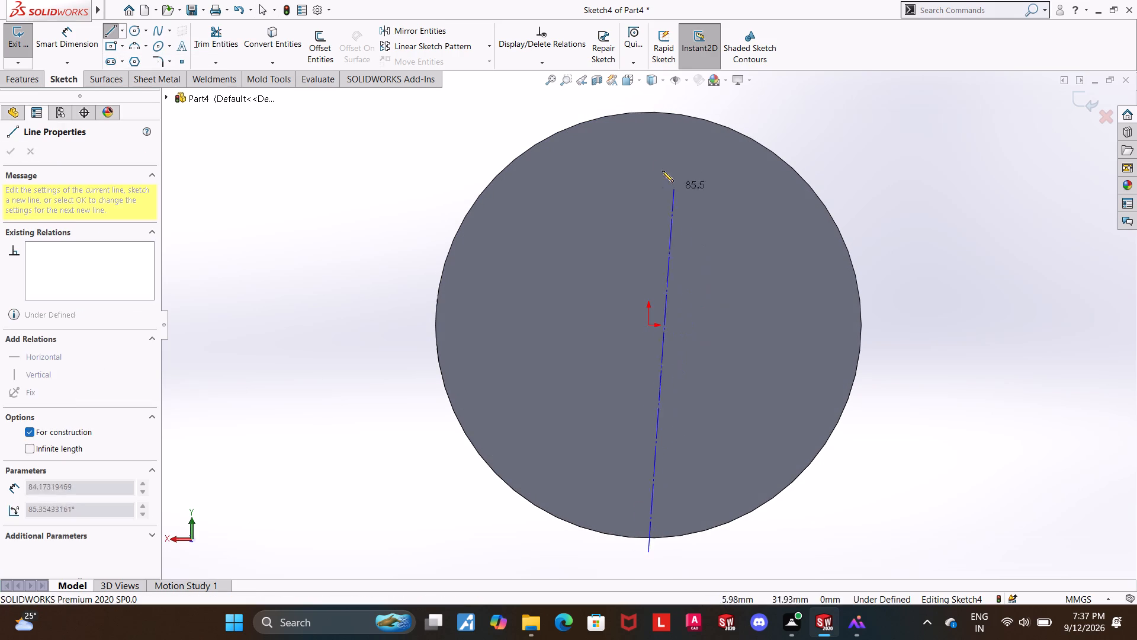
left_click(647, 99)
key("Escape")
key("Escape")
key("Escape")
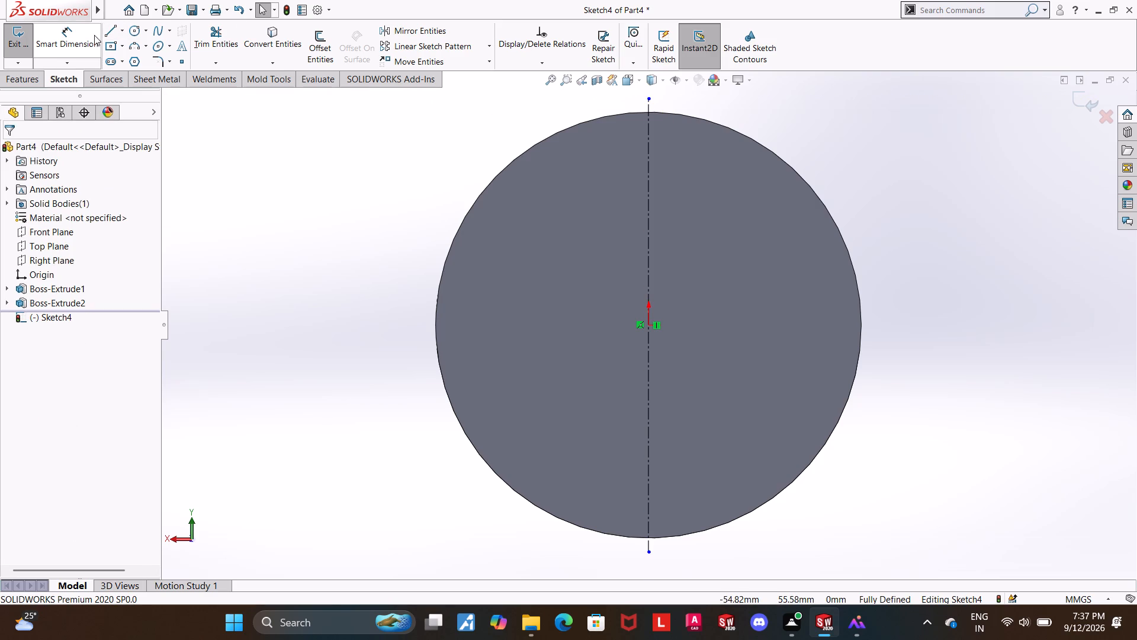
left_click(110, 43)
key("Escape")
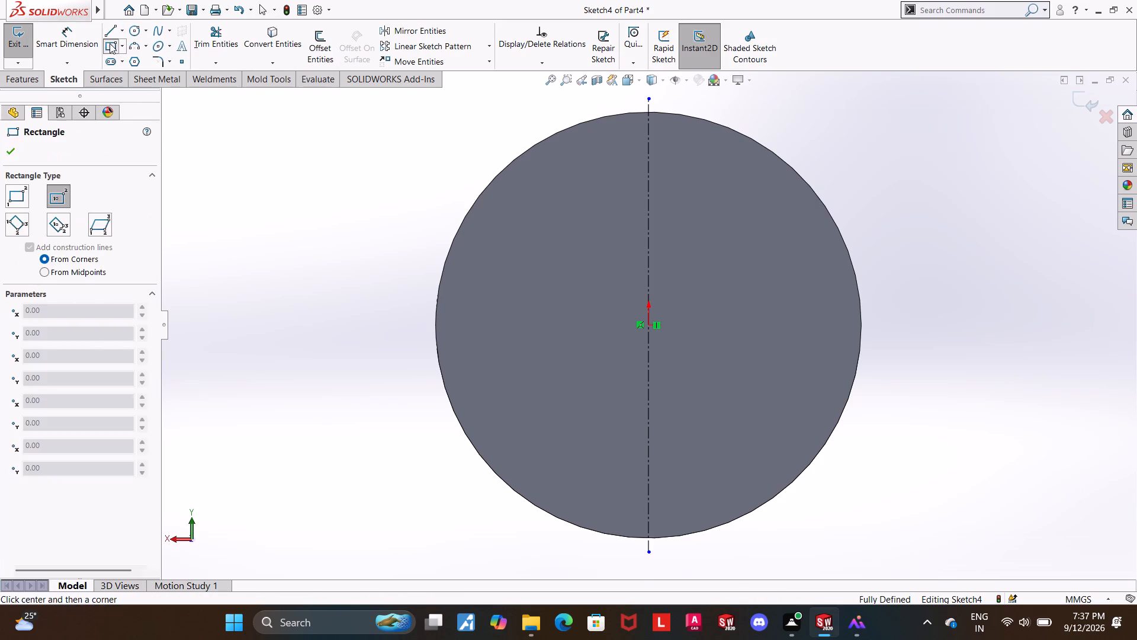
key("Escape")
Convert the disc's circular outer edge into a sketch circle.
left_click(291, 29)
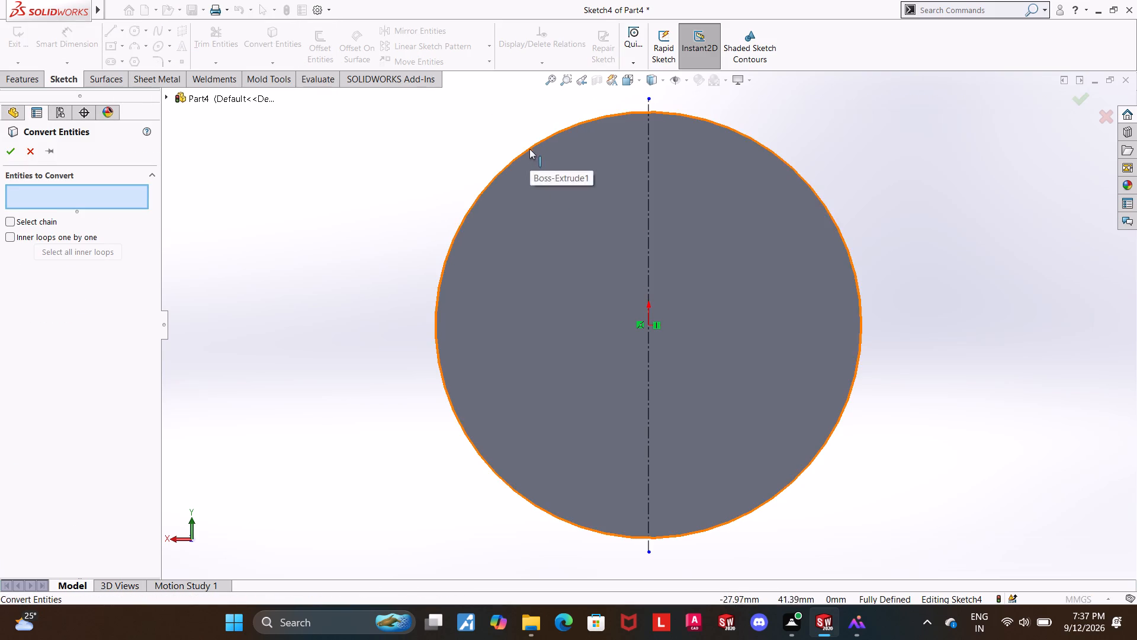
left_click(529, 149)
left_click(15, 155)
key("Escape")
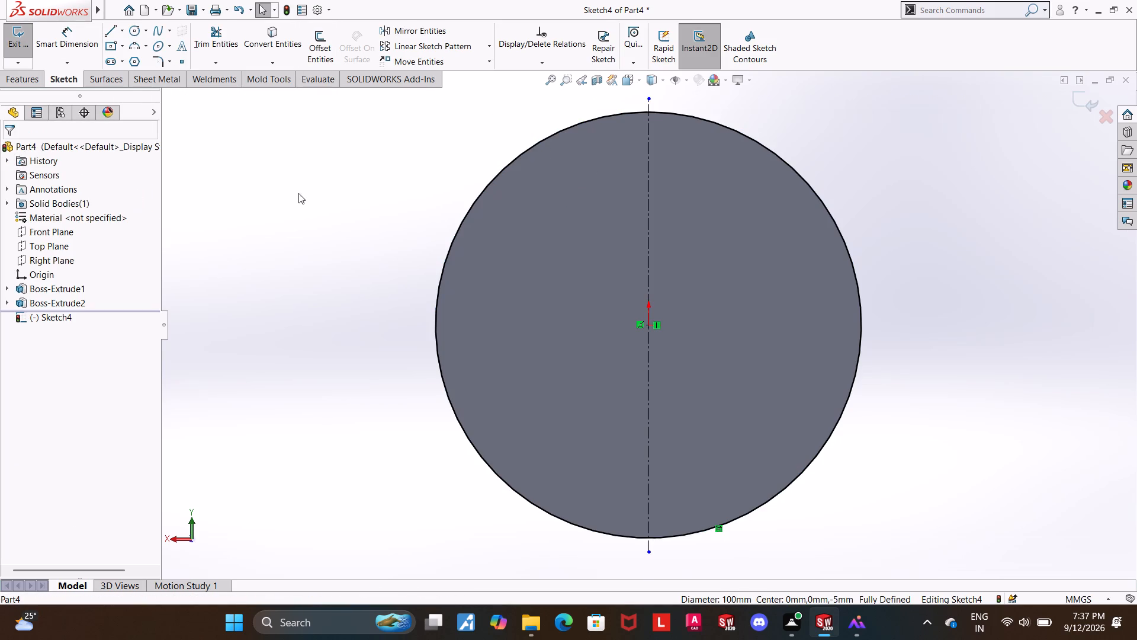
key("Escape")
Sketch a tall centre rectangle about 10 mm wide from the origin, with its corners on the converted circle.
left_click(108, 46)
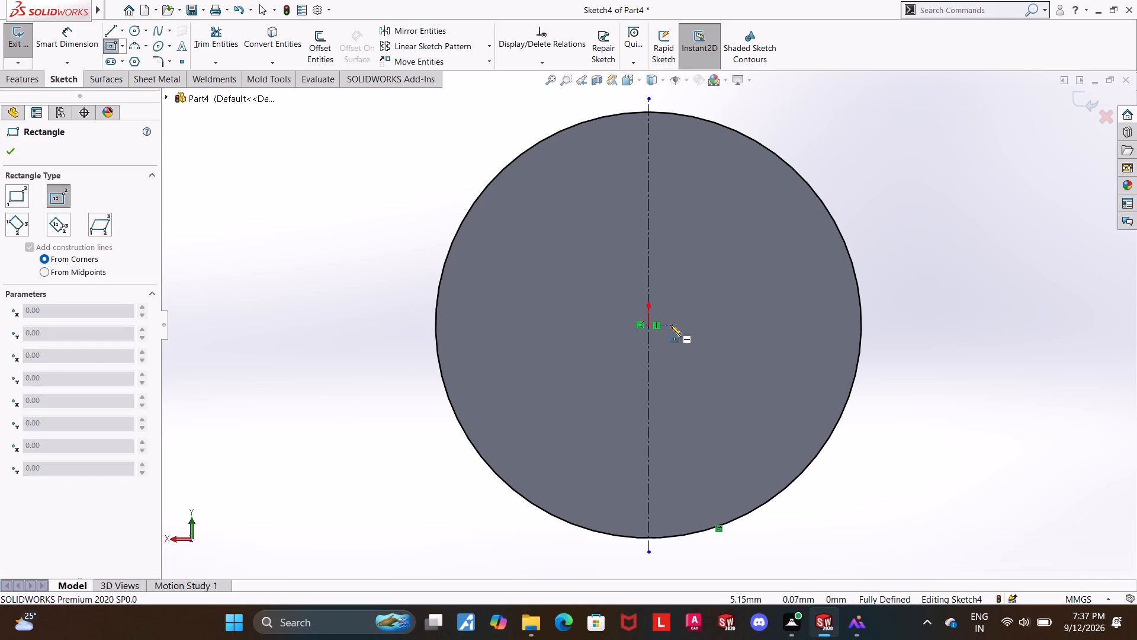
left_click(648, 324)
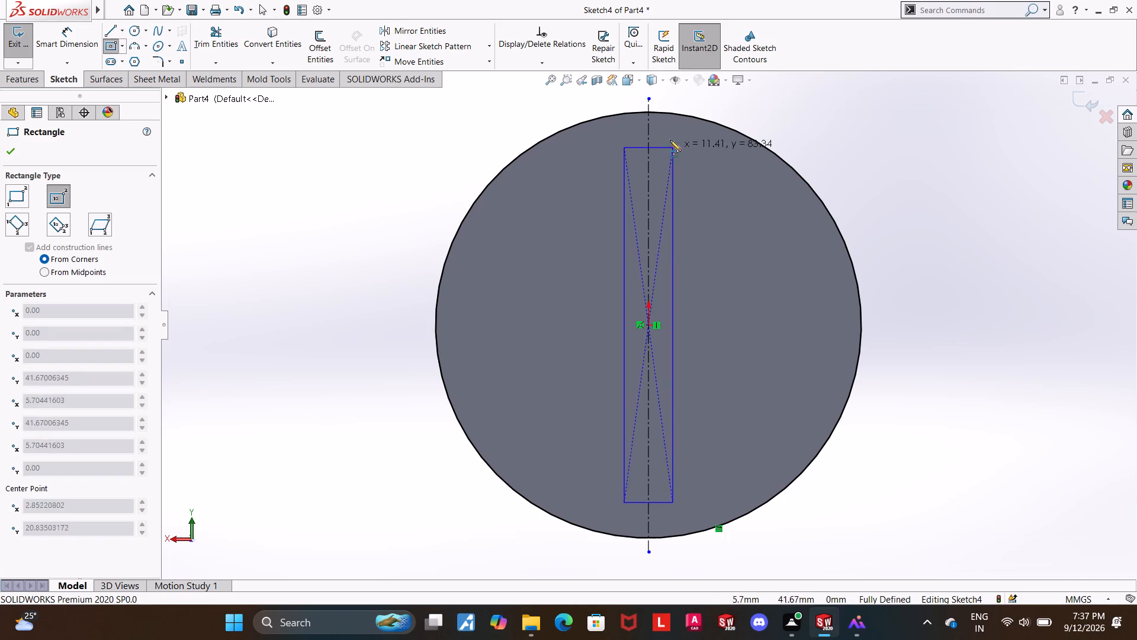
left_click(669, 116)
key("Escape")
key("Escape")
key("Escape")
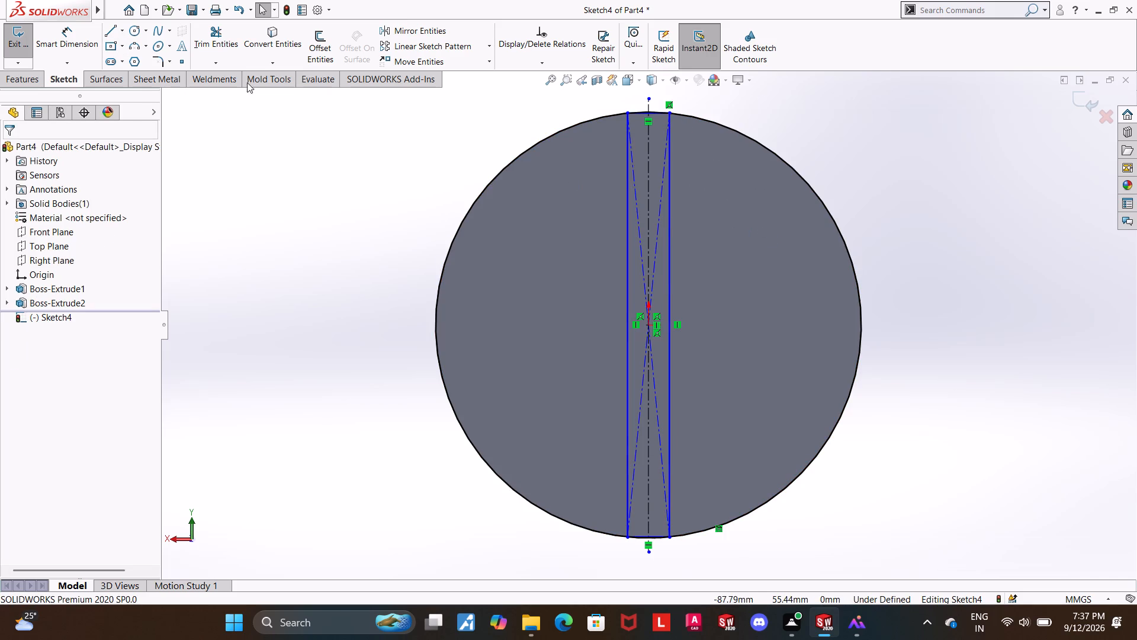
Trim away the circle's two large side arcs outside the rectangle, leaving the short arcs at its ends.
left_click(211, 28)
left_click_drag(579, 177, 437, 105)
left_click_drag(799, 254, 799, 253)
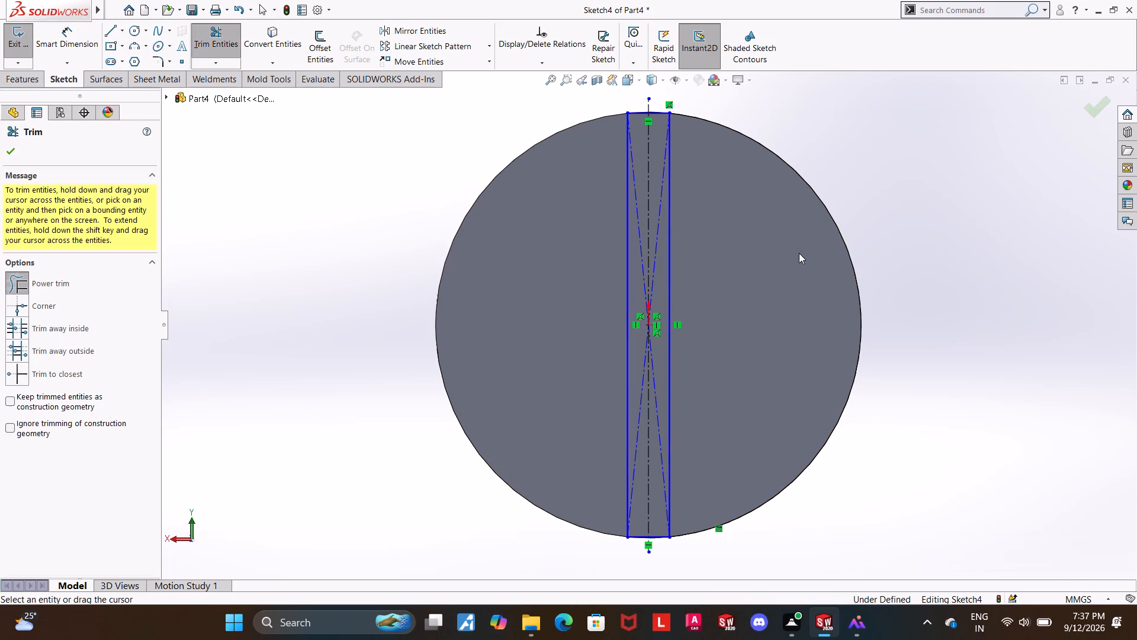
left_click_drag(799, 253, 981, 213)
Trim both halves of the rectangle's top and bottom end lines so the arcs close the tongue profile, and finish trimming.
scroll(660, 121, "down", 17)
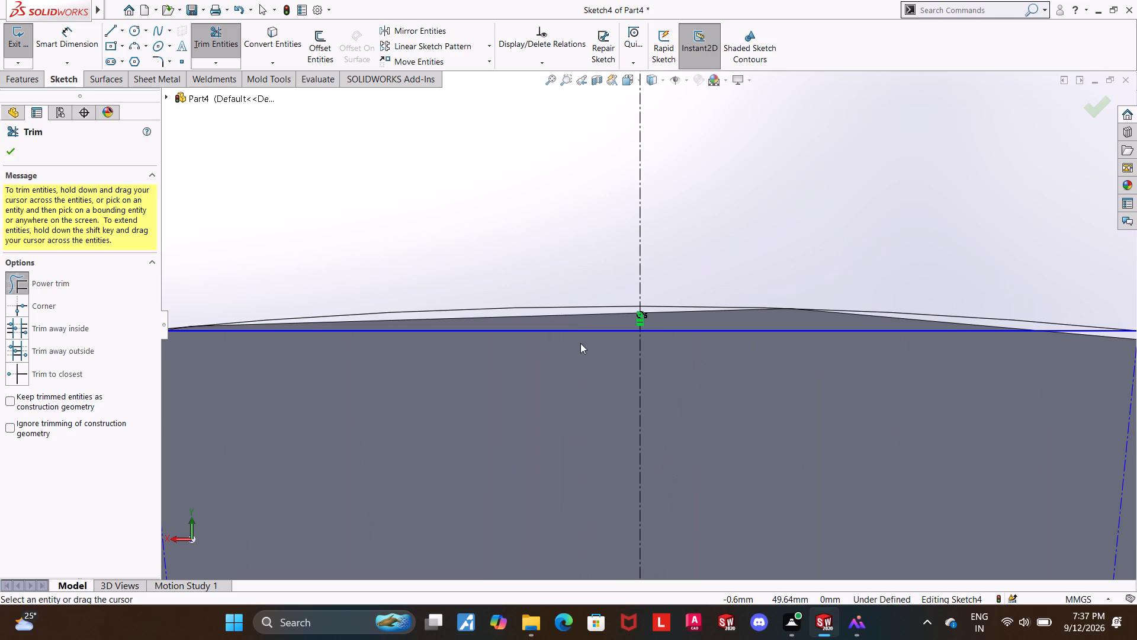
left_click_drag(584, 348, 580, 318)
left_click_drag(721, 340, 718, 324)
scroll(715, 347, "up", 20)
scroll(715, 347, "up", 3)
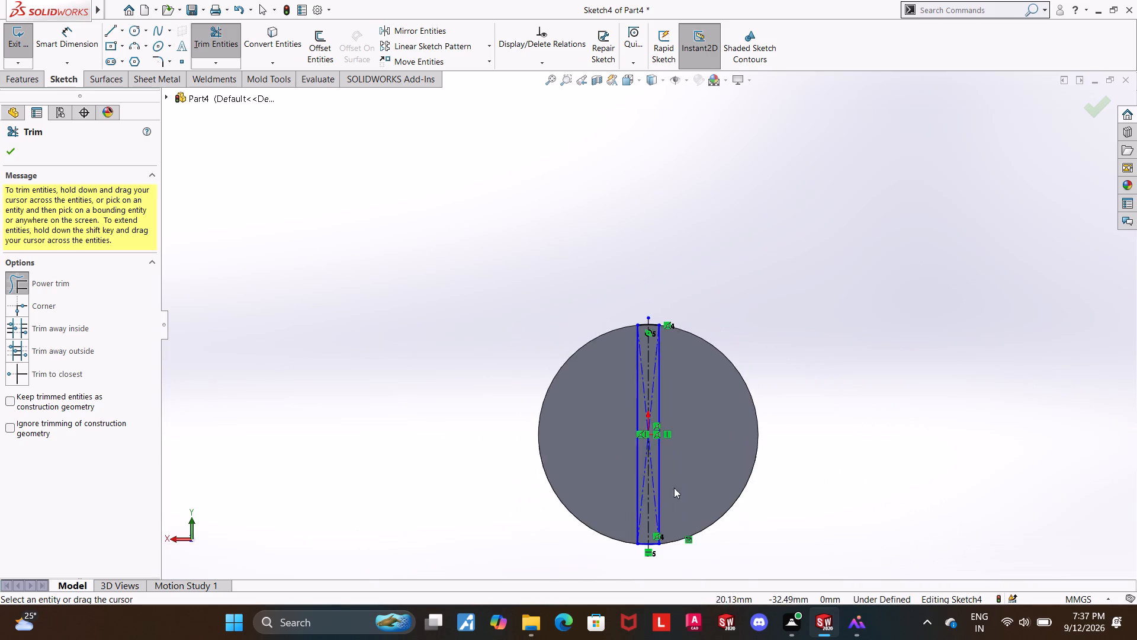
scroll(647, 468, "down", 20)
scroll(647, 468, "down", 2)
scroll(642, 383, "down", 5)
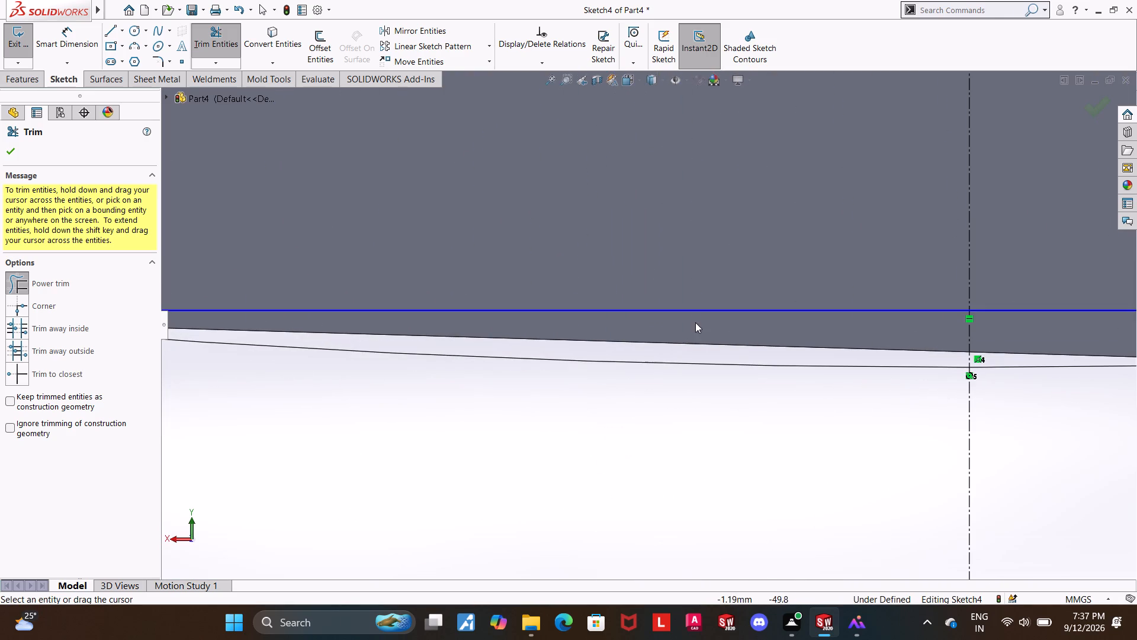
left_click_drag(696, 322, 675, 247)
left_click_drag(1037, 348, 1031, 265)
scroll(1022, 268, "up", 20)
scroll(1022, 268, "up", 1)
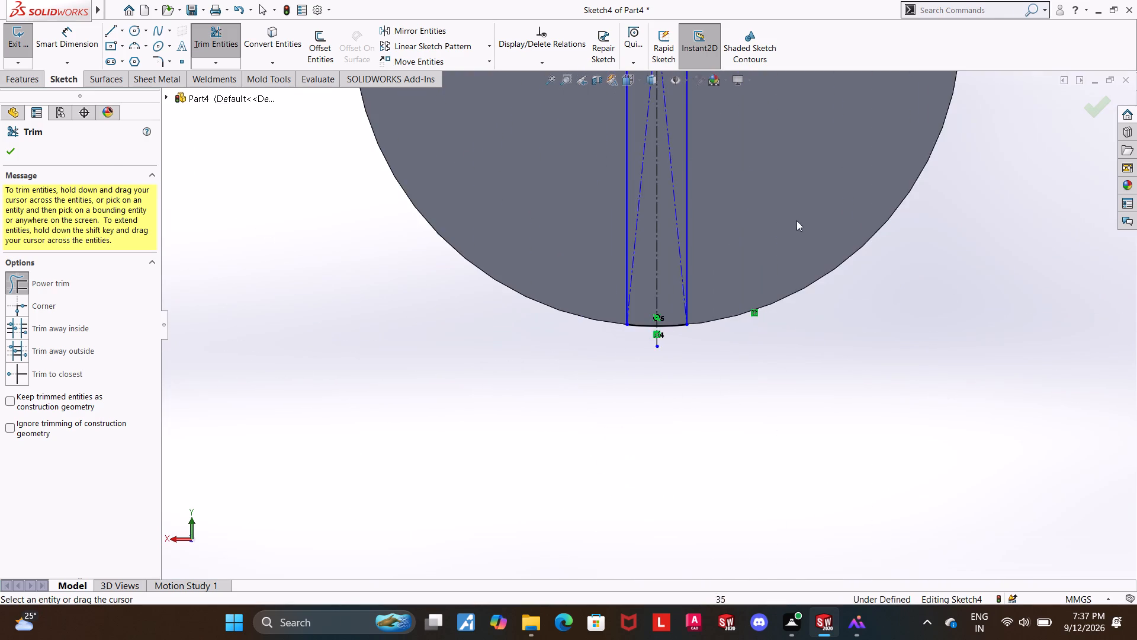
scroll(683, 172, "up", 6)
scroll(653, 181, "down", 4)
key("Escape")
key("Escape")
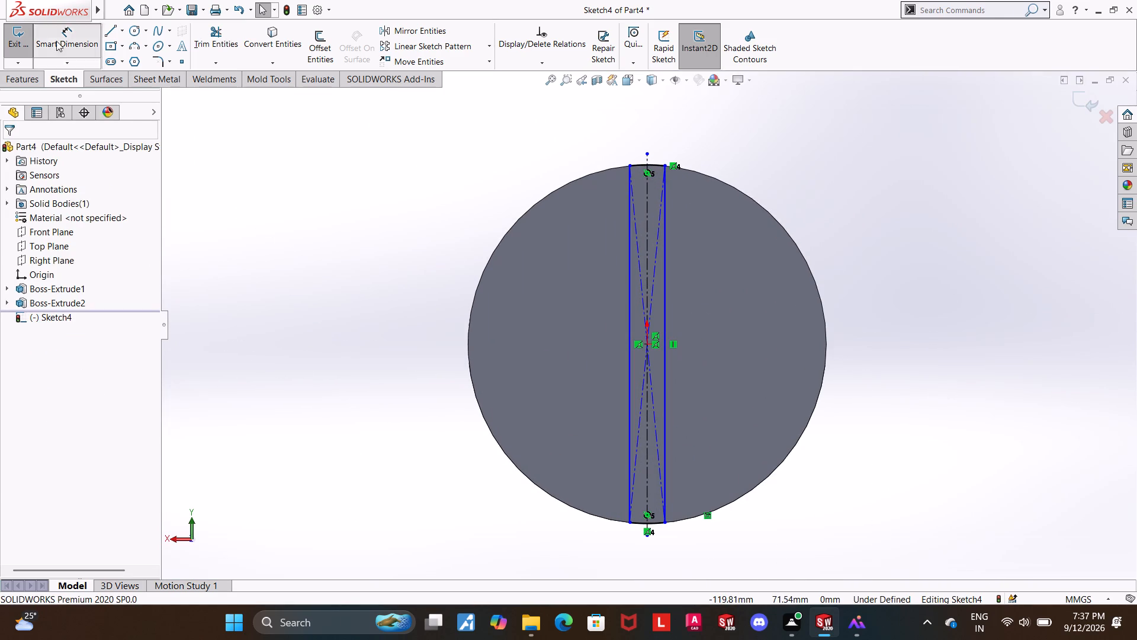
Dimension the tongue profile's width between its two upper corners as 12 mm.
left_click(56, 41)
scroll(637, 151, "down", 5)
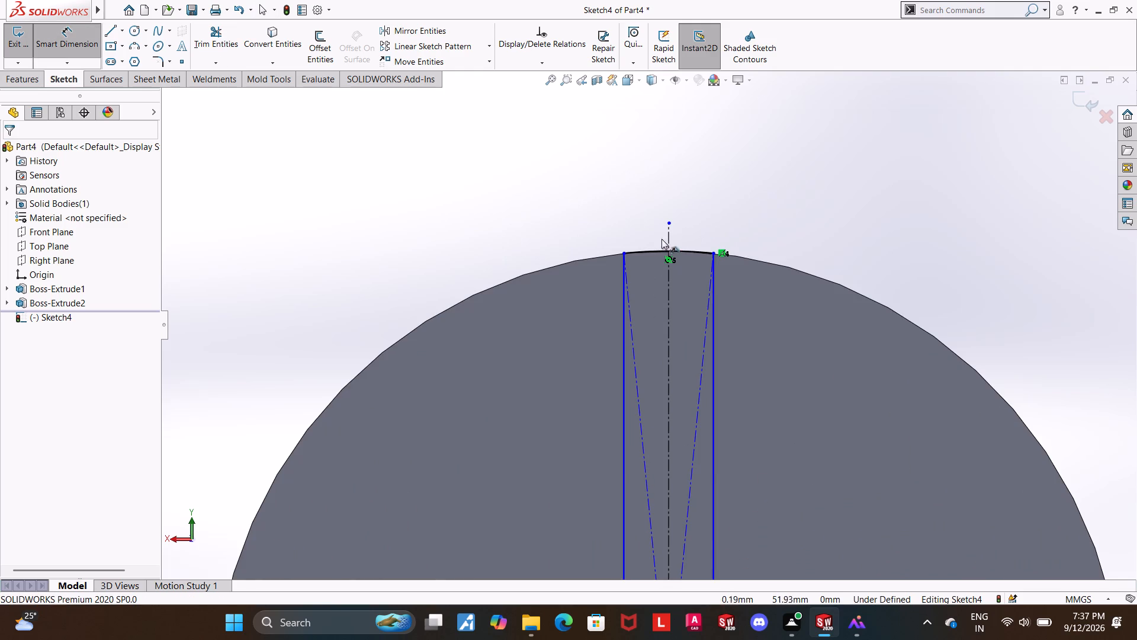
left_click(623, 253)
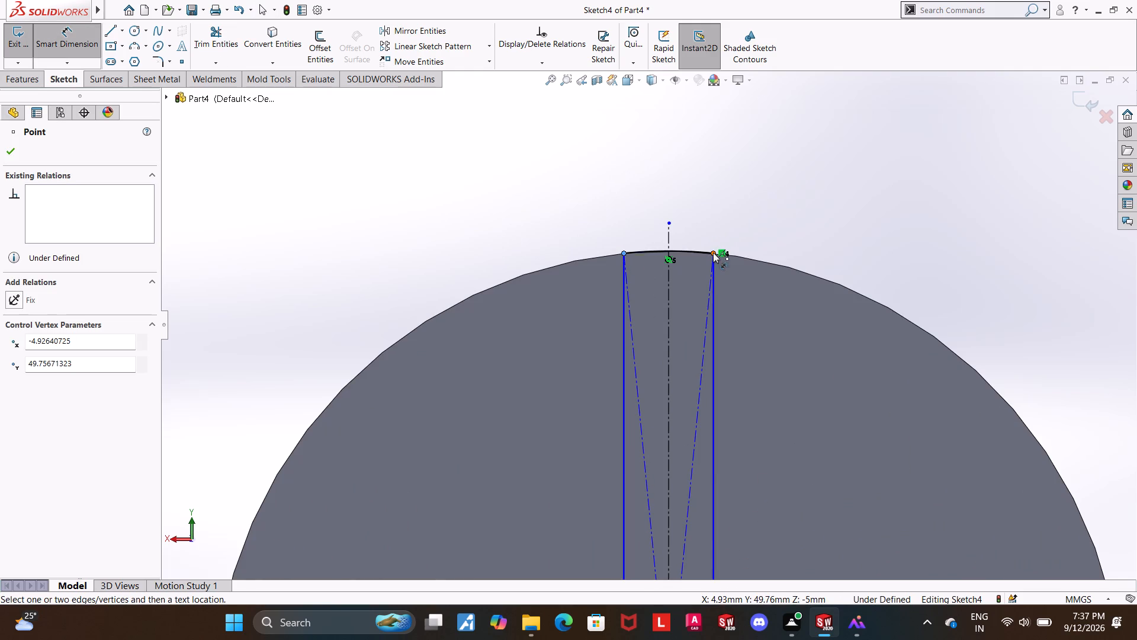
left_click(713, 252)
left_click(678, 196)
type("12")
key("Return")
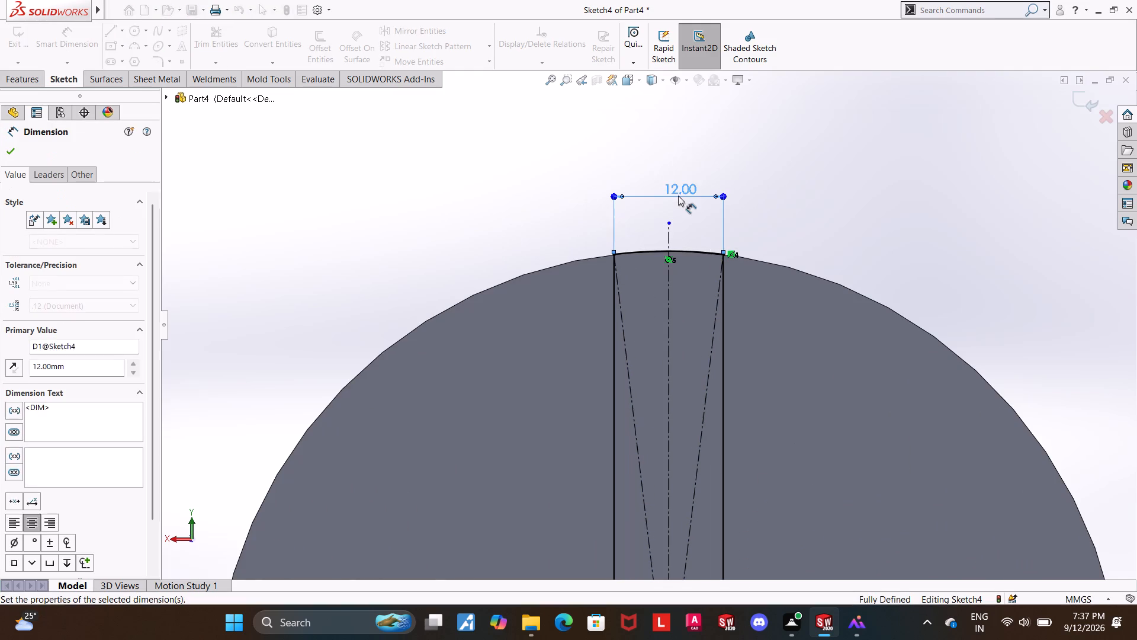
key("Escape")
scroll(708, 257, "up", 14)
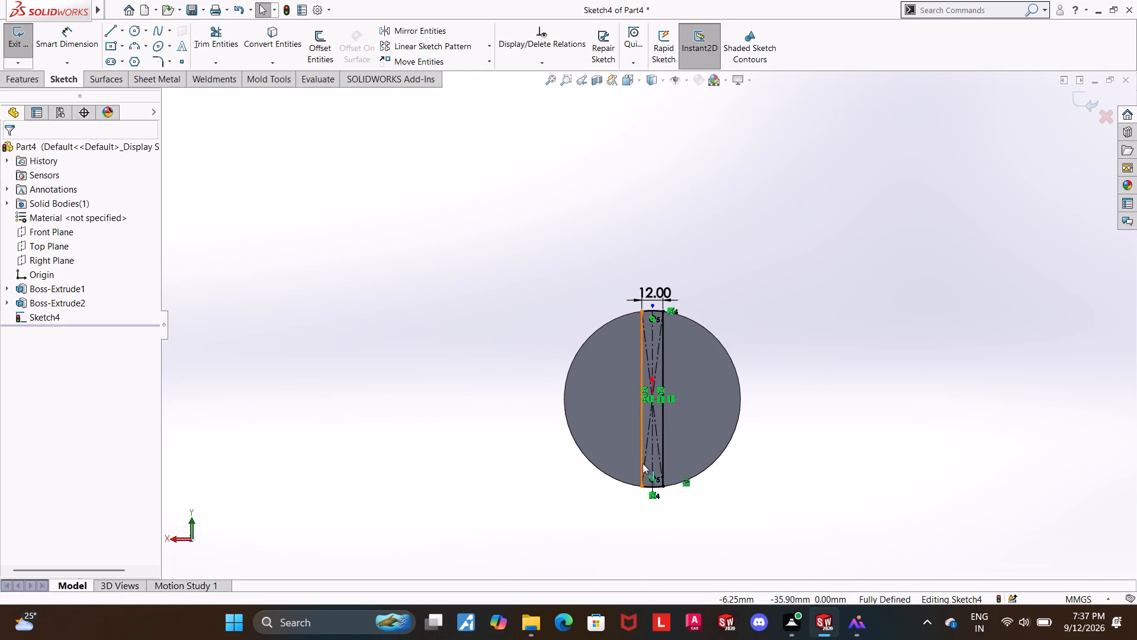
scroll(643, 471, "down", 1)
key("Escape")
key("Escape")
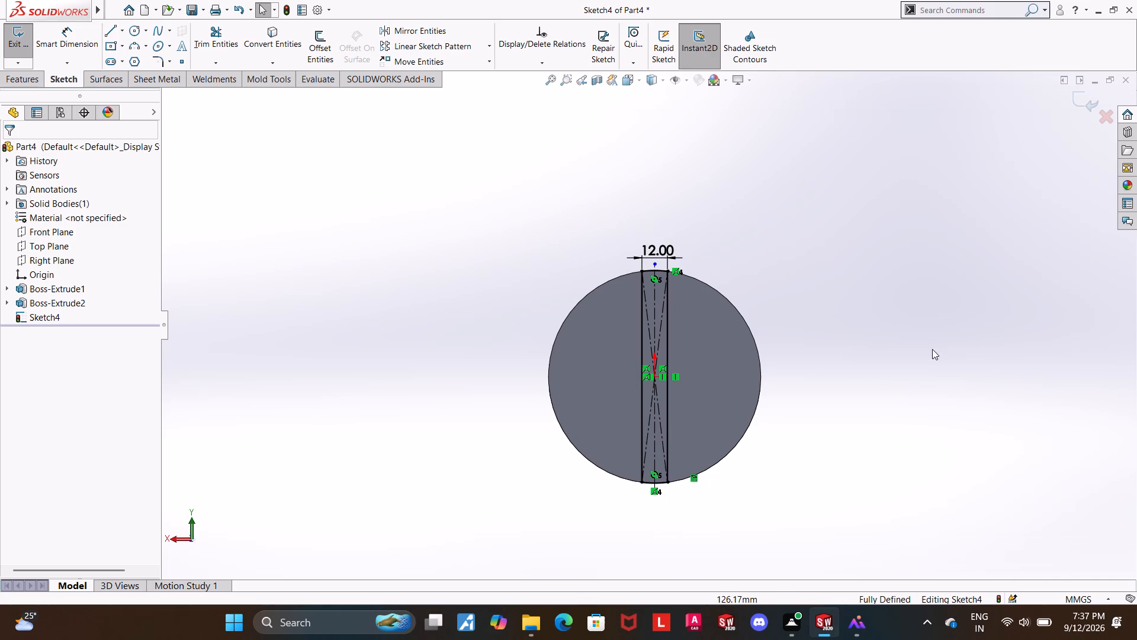
Exit the sketch and extrude the vertical tongue profile 10 mm outward from the disc's face, merged with the disc.
left_click(1077, 104)
middle_click_drag(789, 439, 842, 425)
scroll(812, 425, "down", 1)
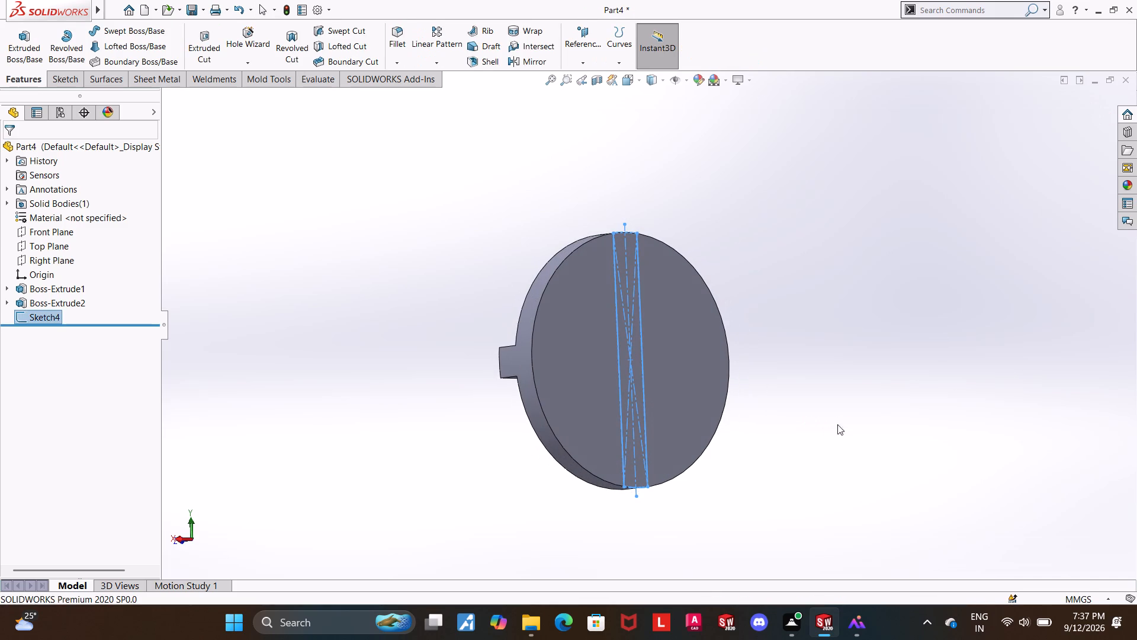
left_click(33, 33)
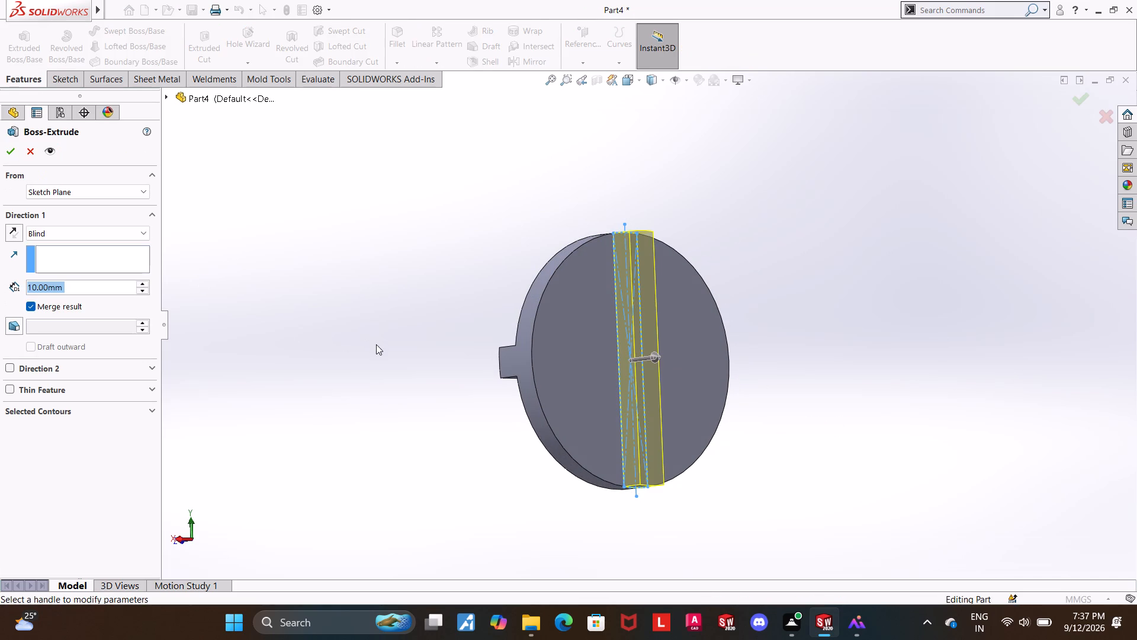
left_click(14, 162)
left_click(11, 152)
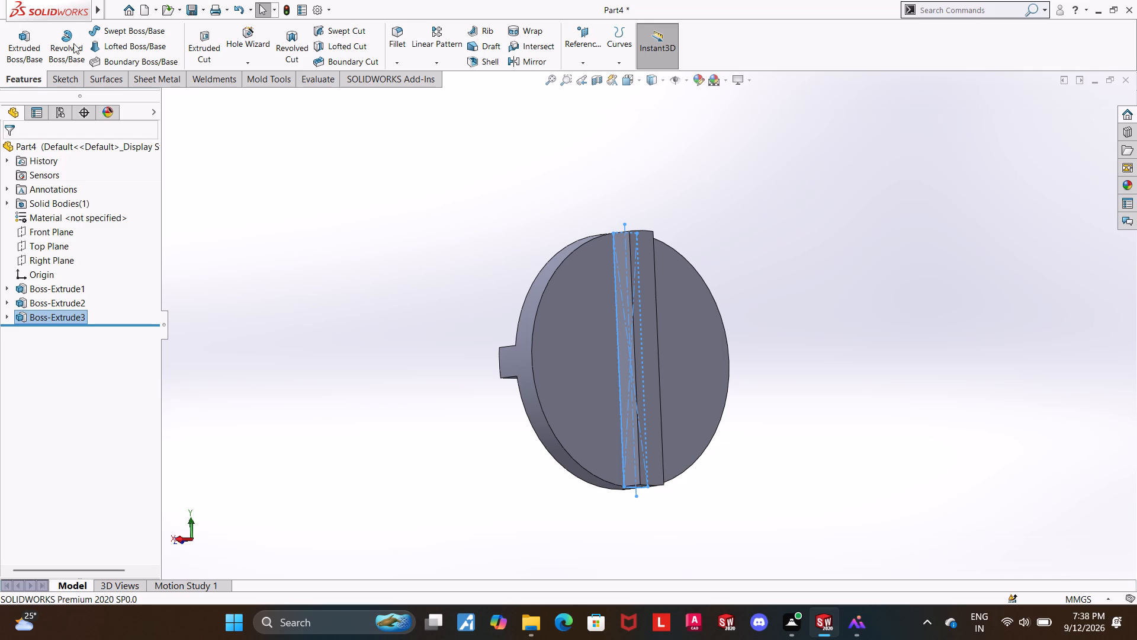
Edit the first tongue's extrusion, Boss-Extrude2, and set its depth to 12 mm.
left_click(8, 303)
left_click(46, 317)
left_click(194, 359)
left_click(41, 300)
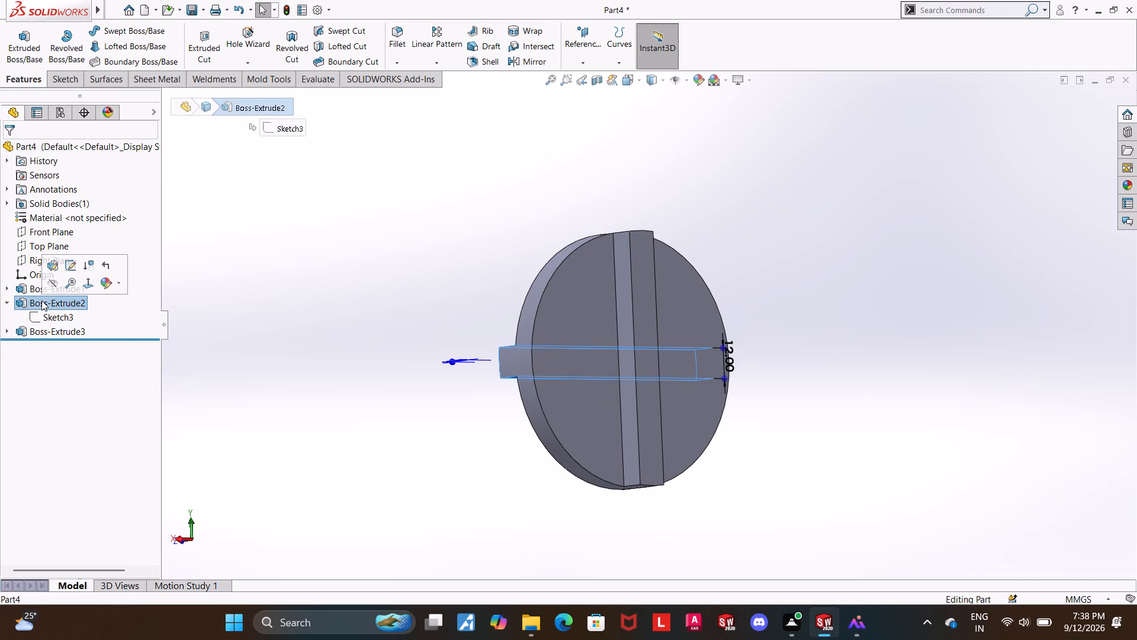
middle_click_drag(393, 337, 426, 342)
right_click(62, 303)
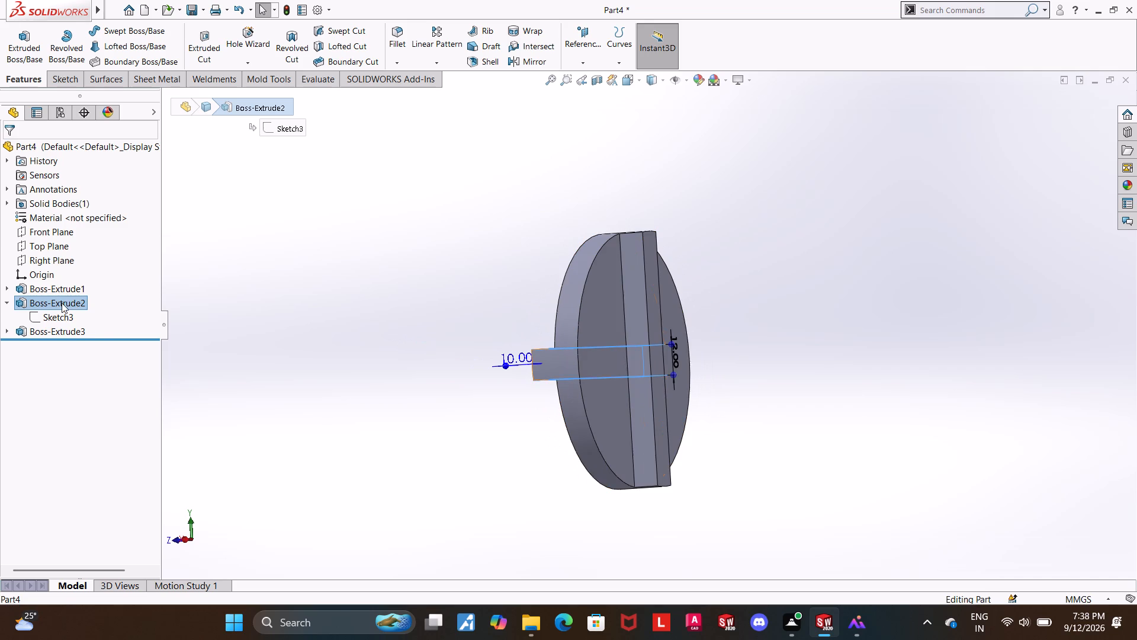
left_click(76, 270)
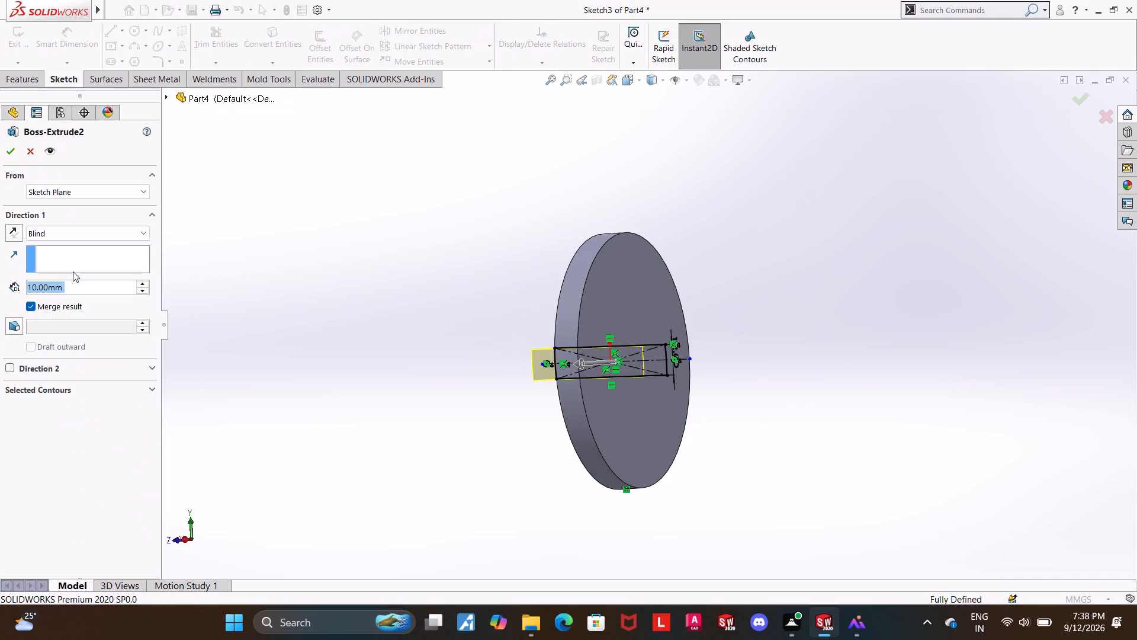
left_click(38, 283)
left_click(36, 286)
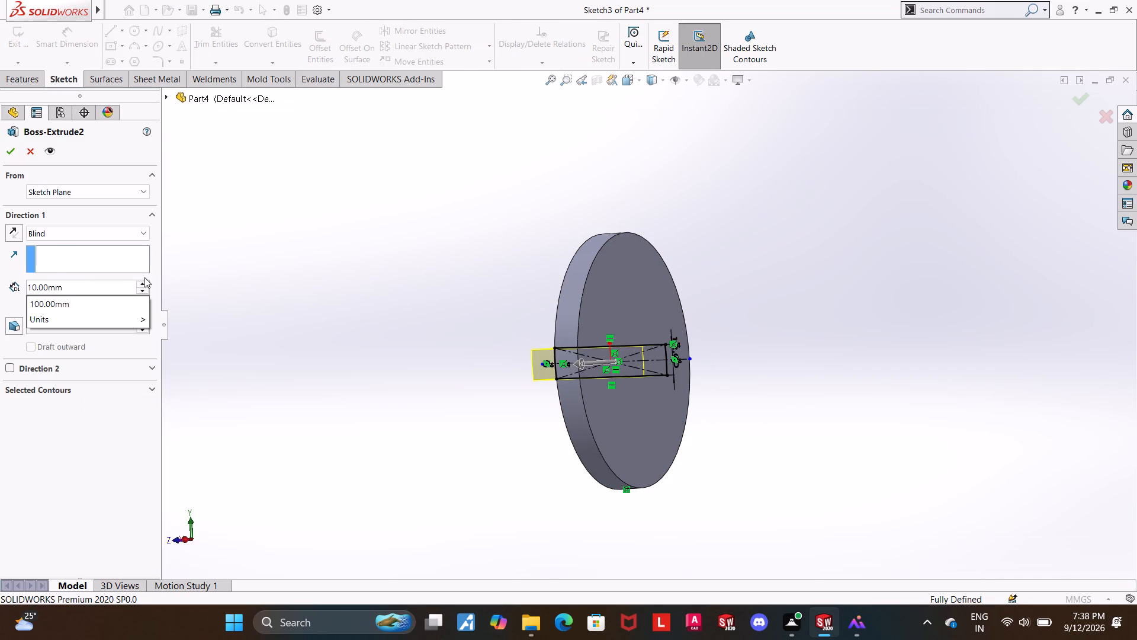
key("BackSpace")
key("2")
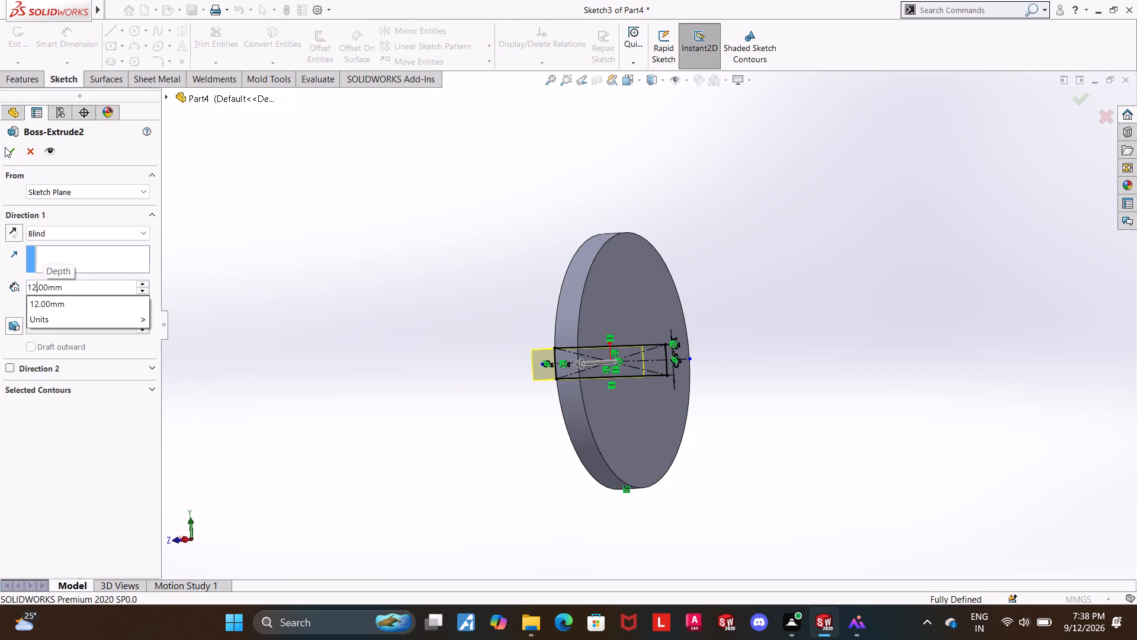
left_click(5, 147)
left_click(6, 151)
left_click(373, 284)
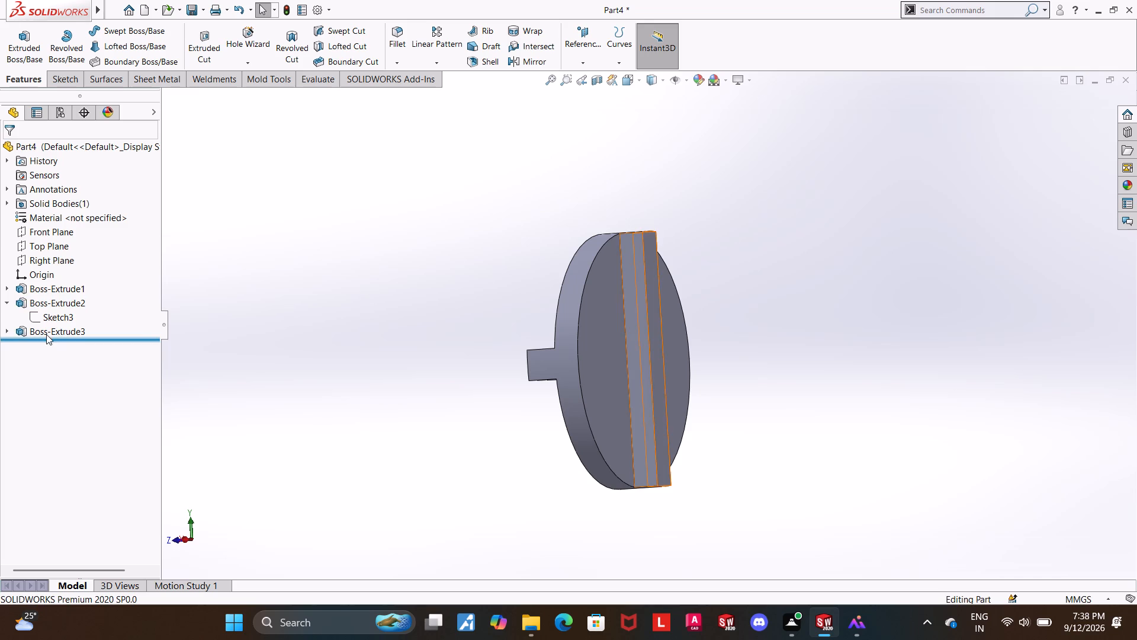
Edit the second tongue's extrusion, Boss-Extrude3, and set its depth to 12 mm.
left_click(46, 334)
left_click(58, 305)
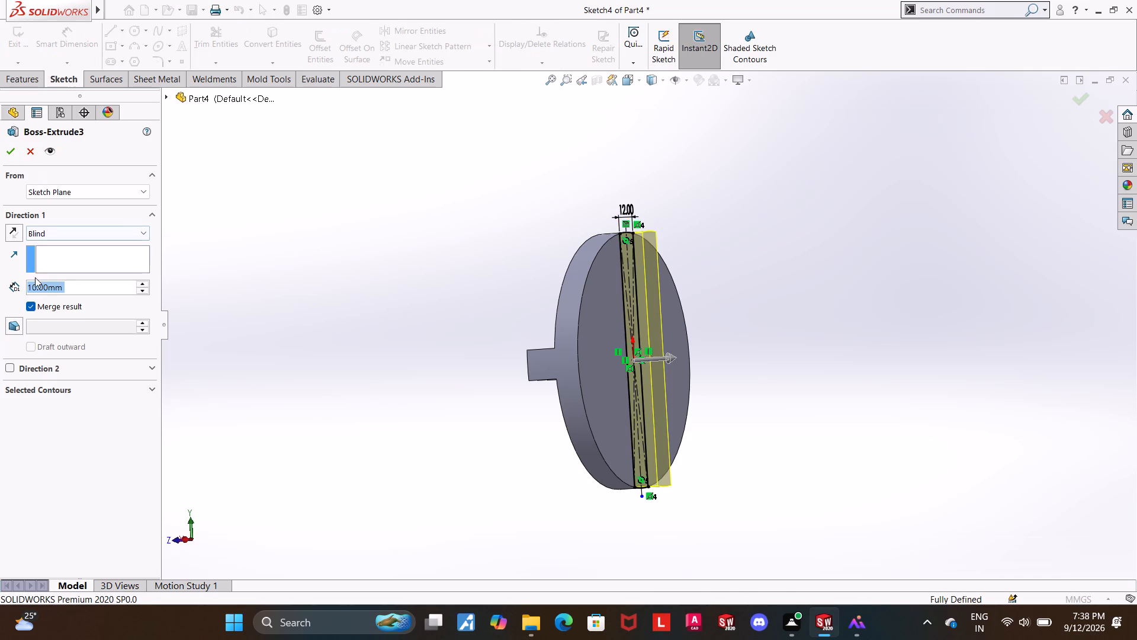
left_click(35, 289)
key("BackSpace")
key("2")
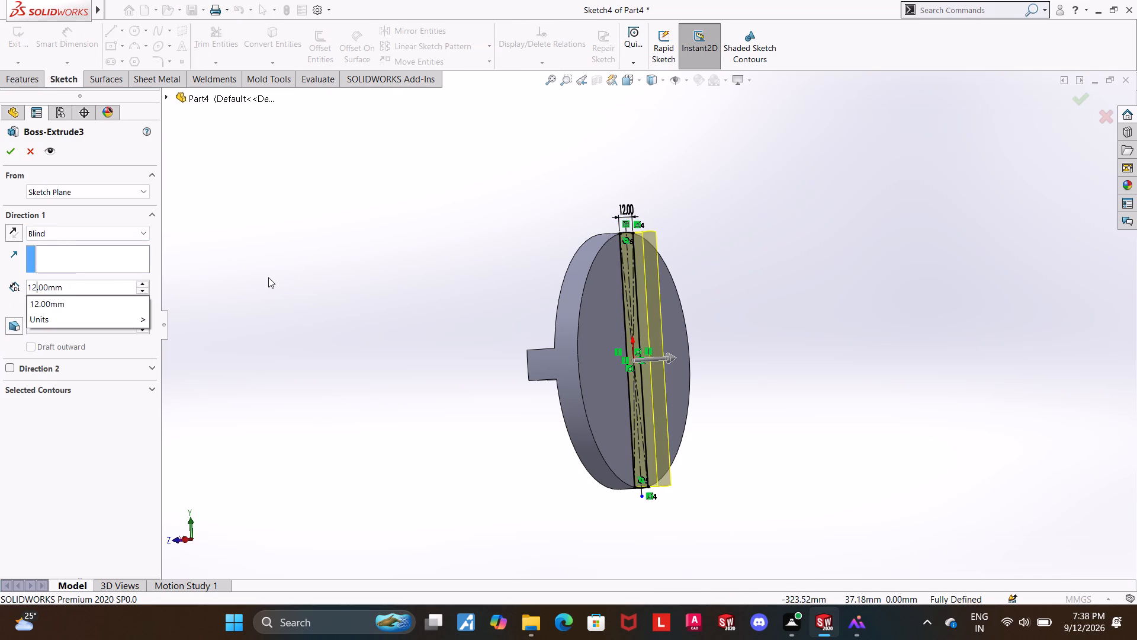
key("Return")
double_click(6, 158)
left_click(288, 256)
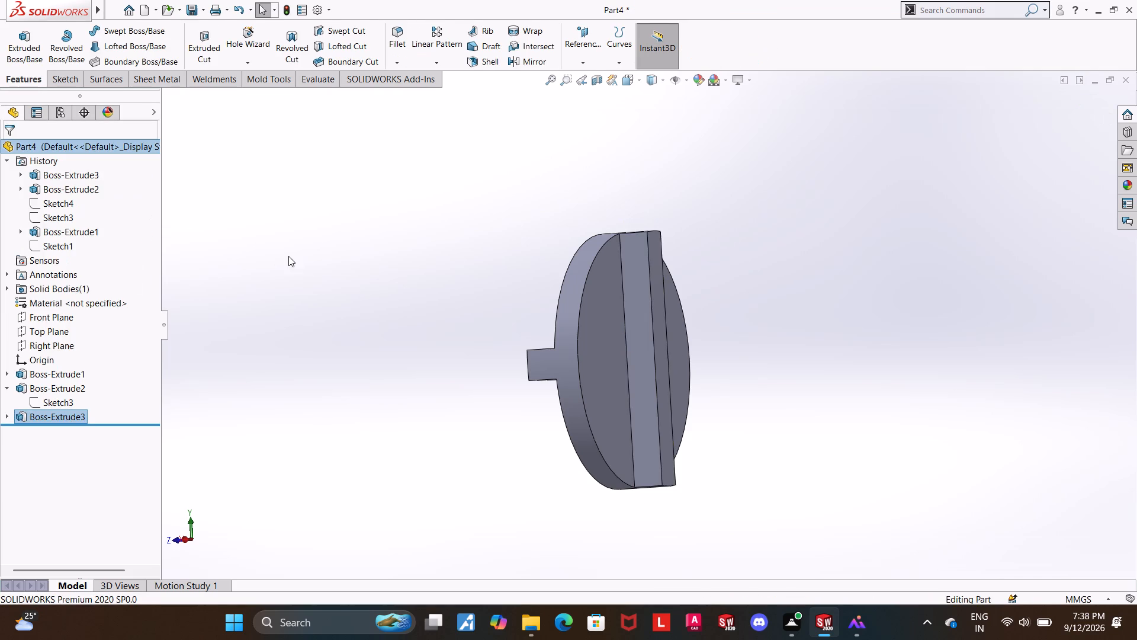
Save the finished disc part under the name disc, checking the part's name in the reference drawing's parts list.
scroll(360, 287, "up", 1)
middle_click_drag(361, 287, 386, 291)
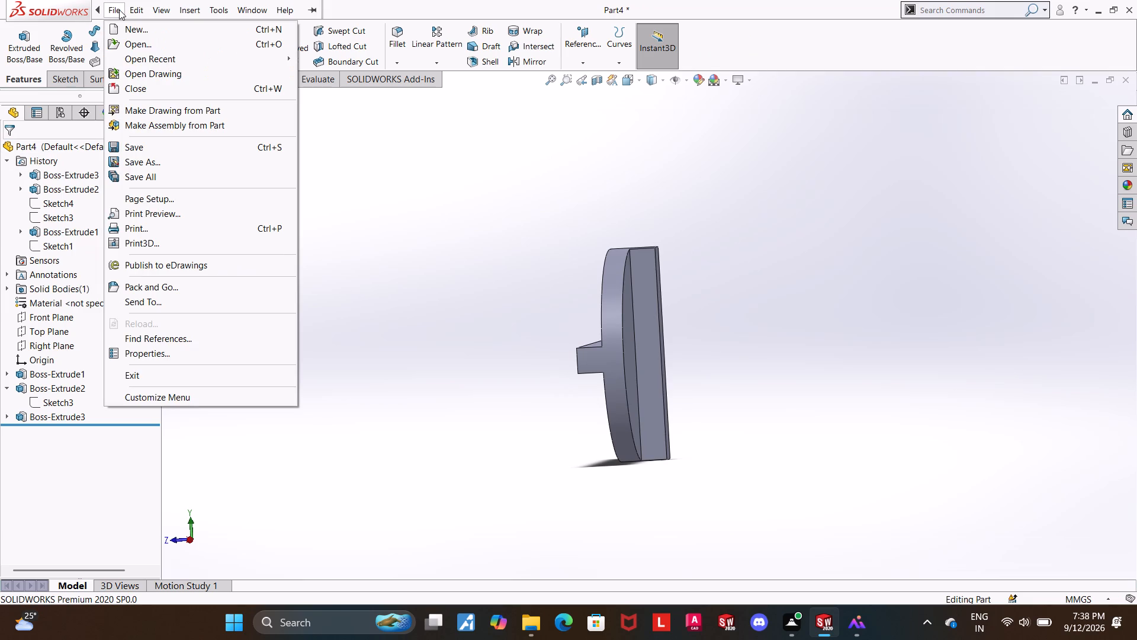
left_click(119, 9)
left_click(138, 161)
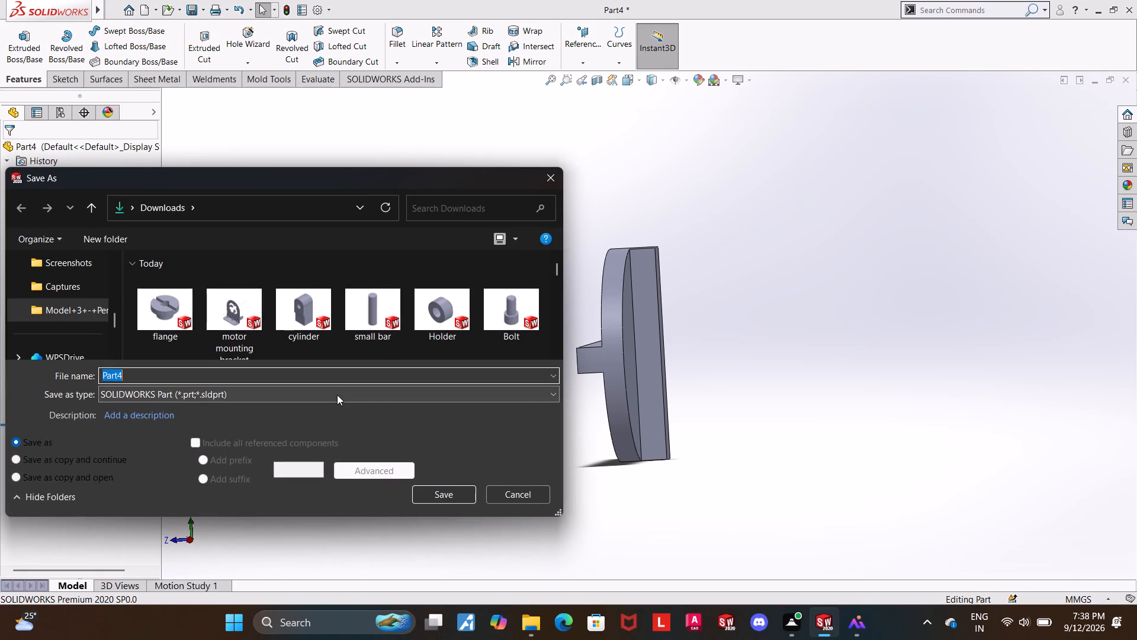
left_click(856, 626)
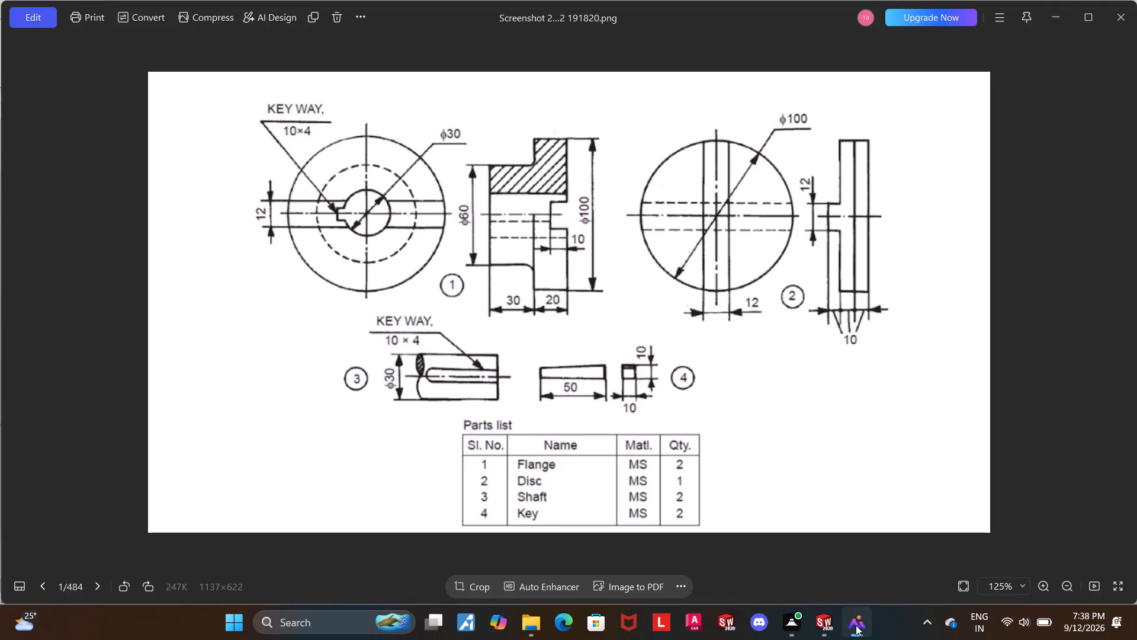
left_click(856, 625)
type("disc")
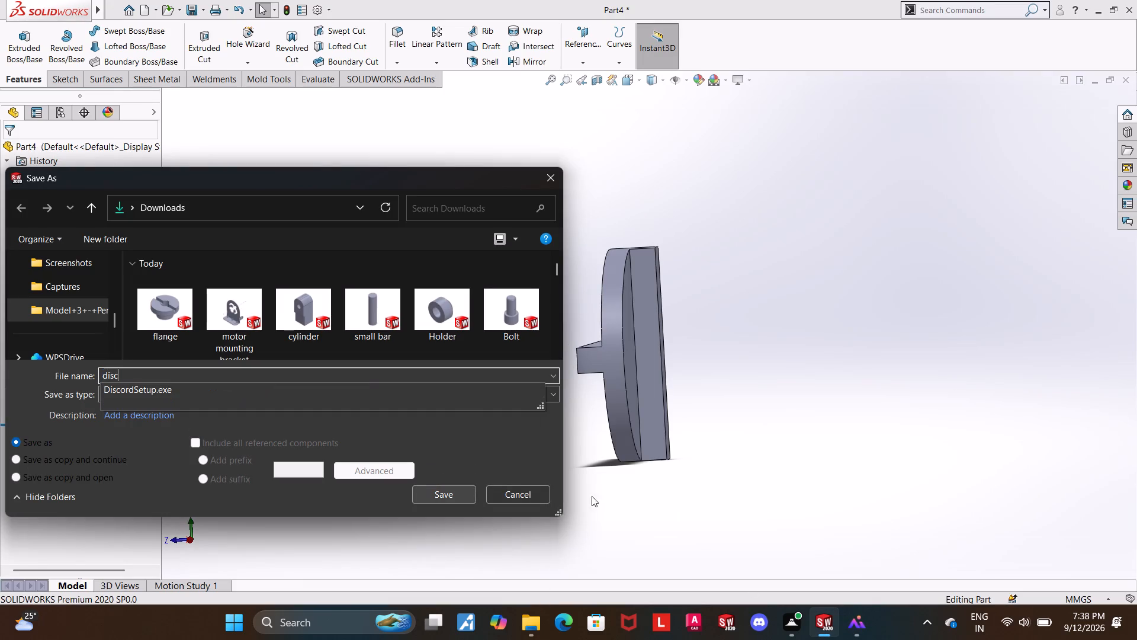
left_click(459, 495)
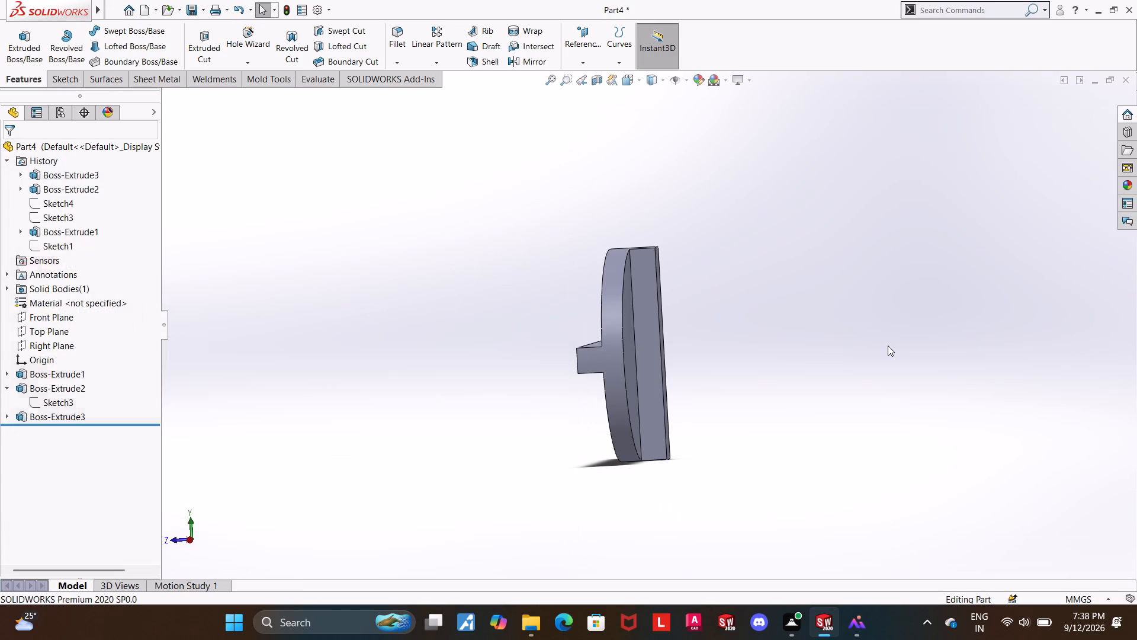
Create a new part document.
left_click(112, 7)
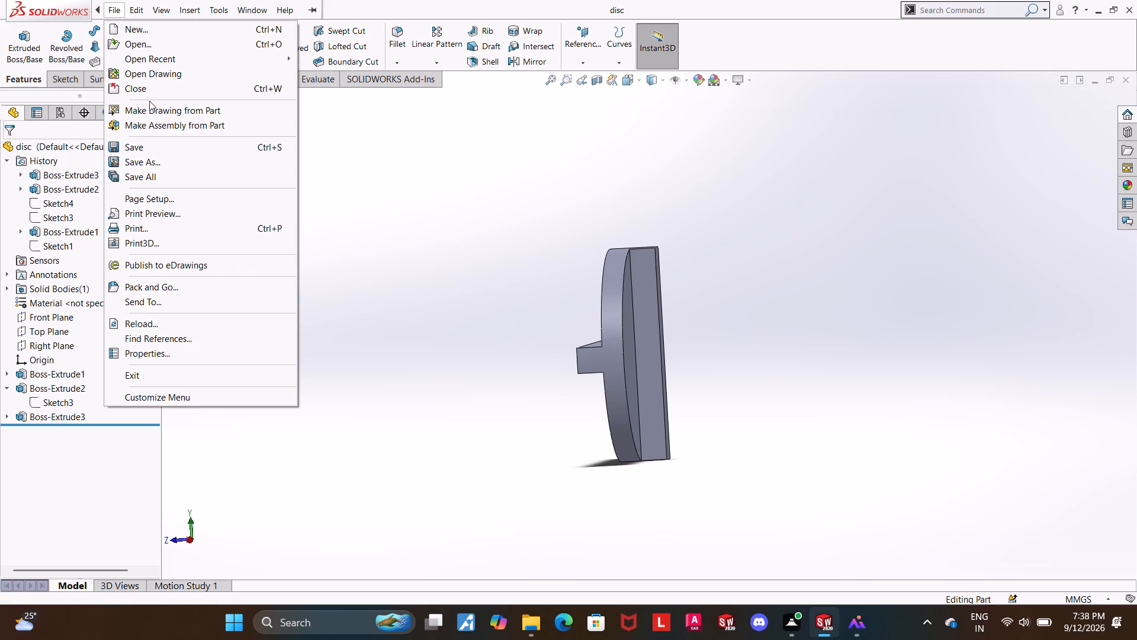
left_click(141, 28)
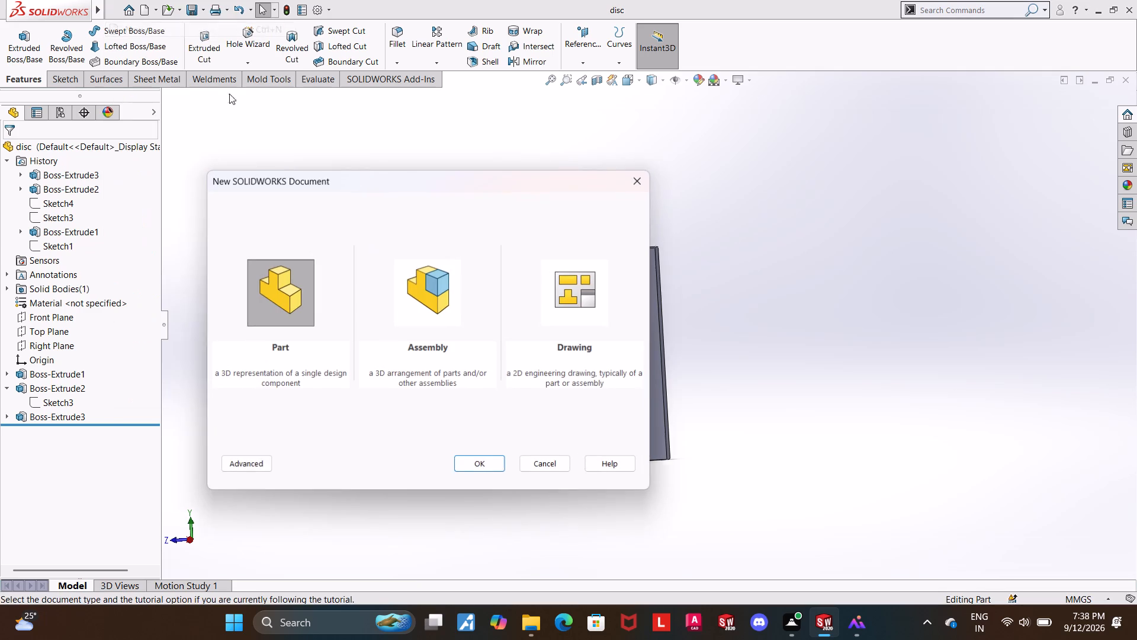
double_click(268, 305)
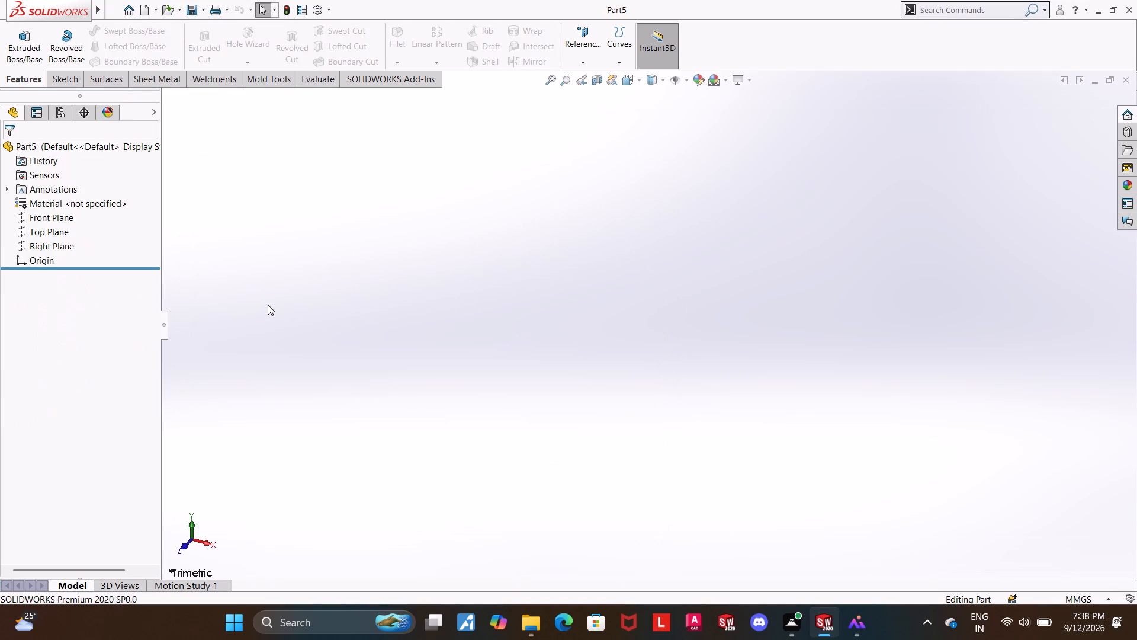
Sketch a circle centred on the origin on the Front Plane, dimension its diameter as 30 mm, and exit the sketch.
left_click(54, 218)
left_click(67, 199)
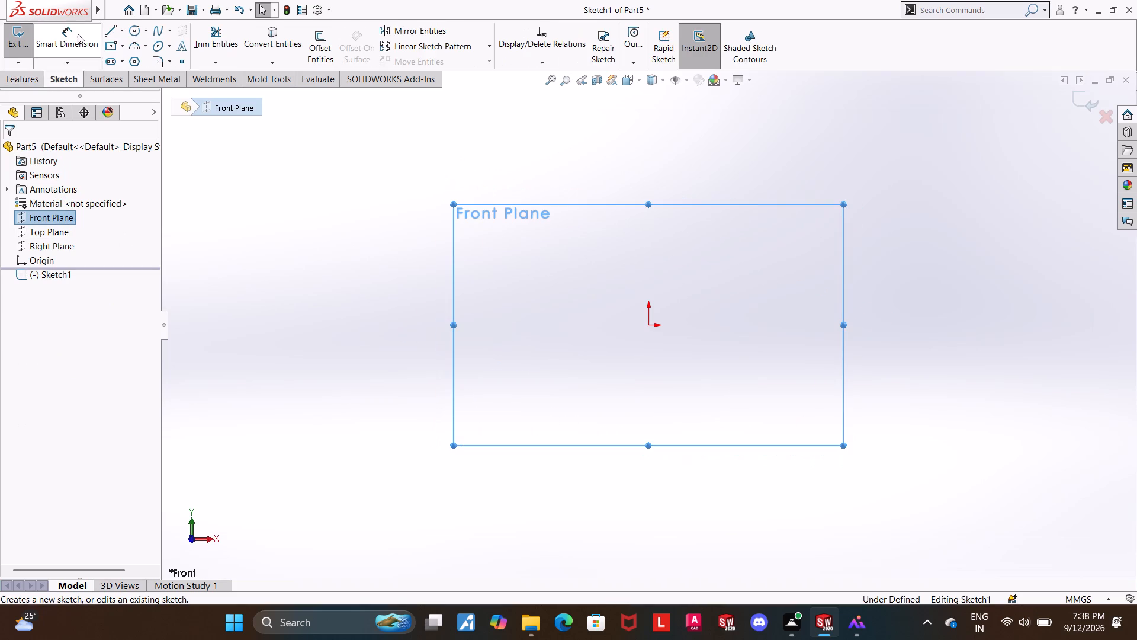
left_click(134, 33)
left_click(647, 326)
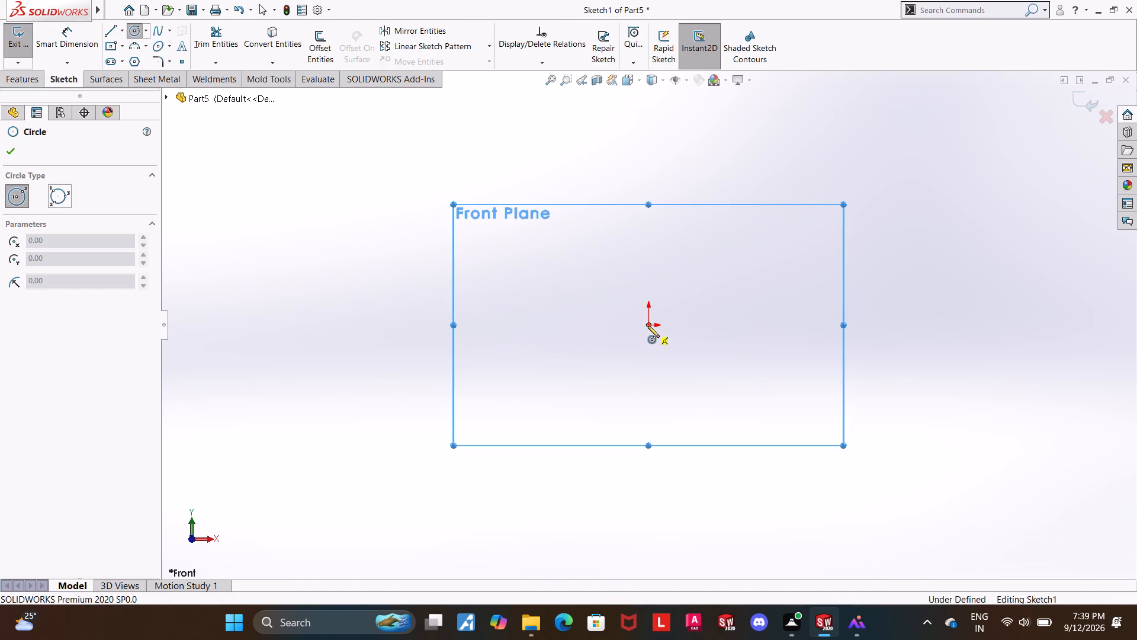
left_click(703, 272)
key("Escape")
left_click(86, 29)
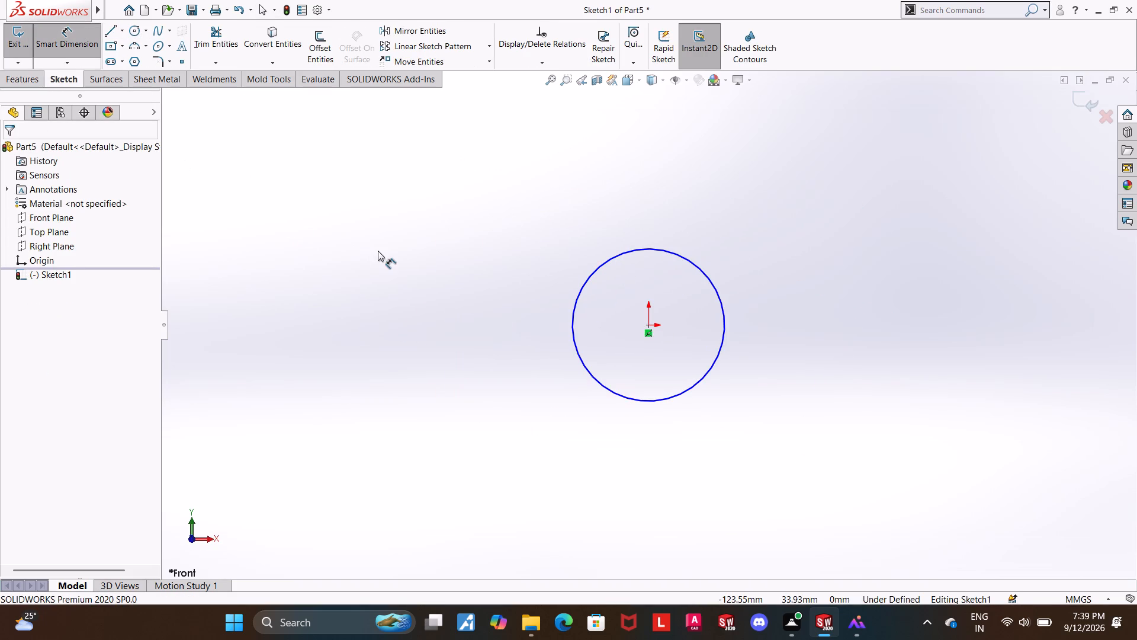
left_click(688, 389)
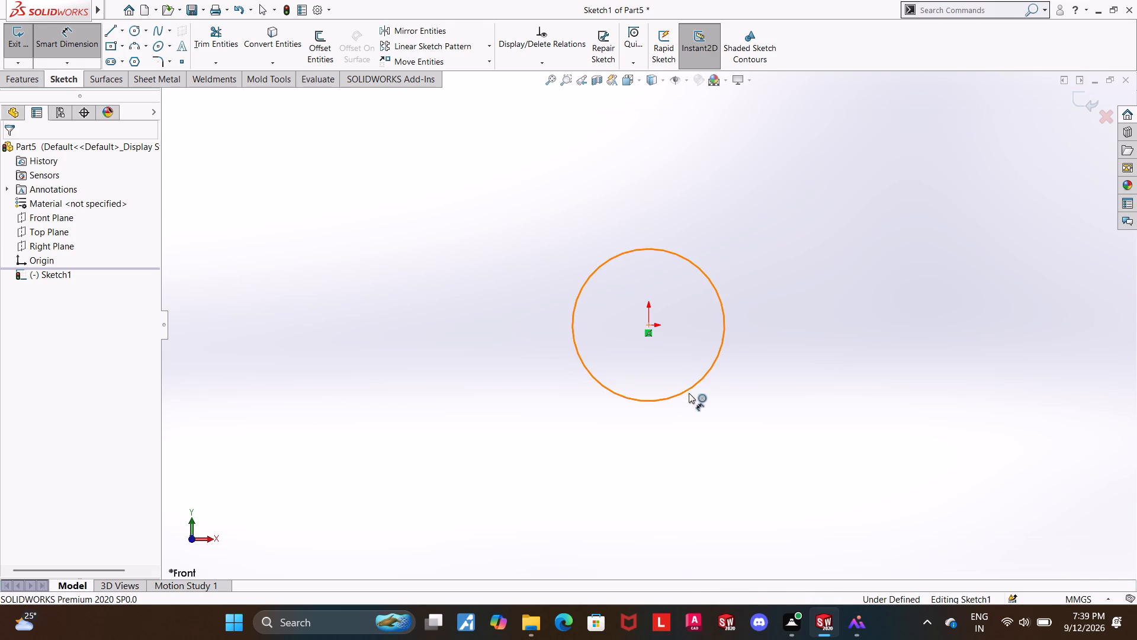
left_click(722, 425)
key("3")
key("0")
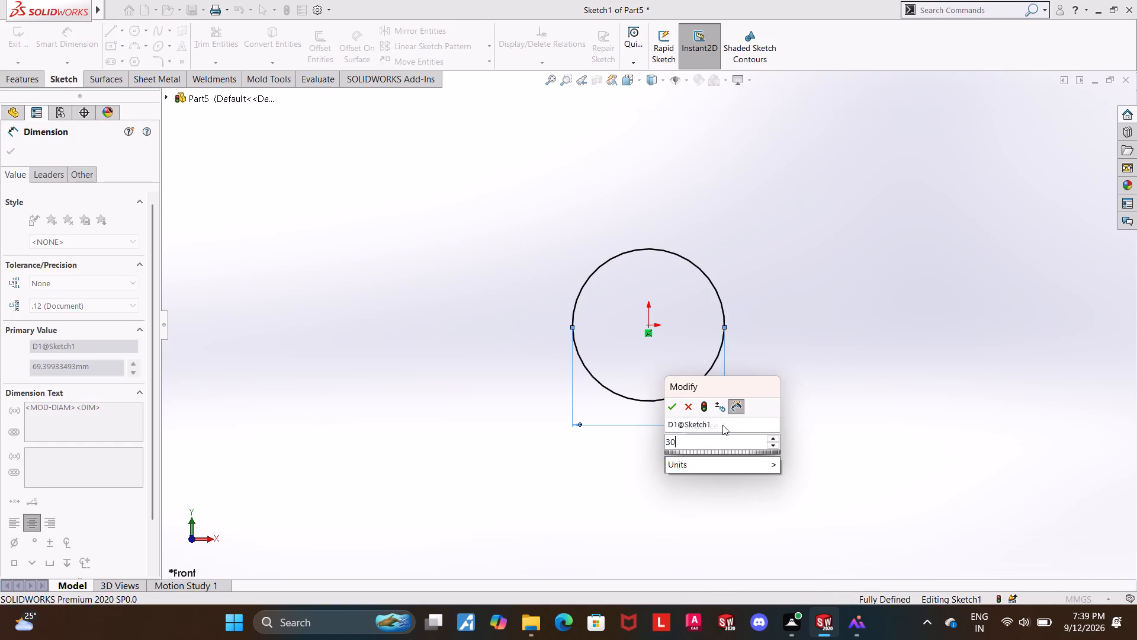
key("Return")
key("Escape")
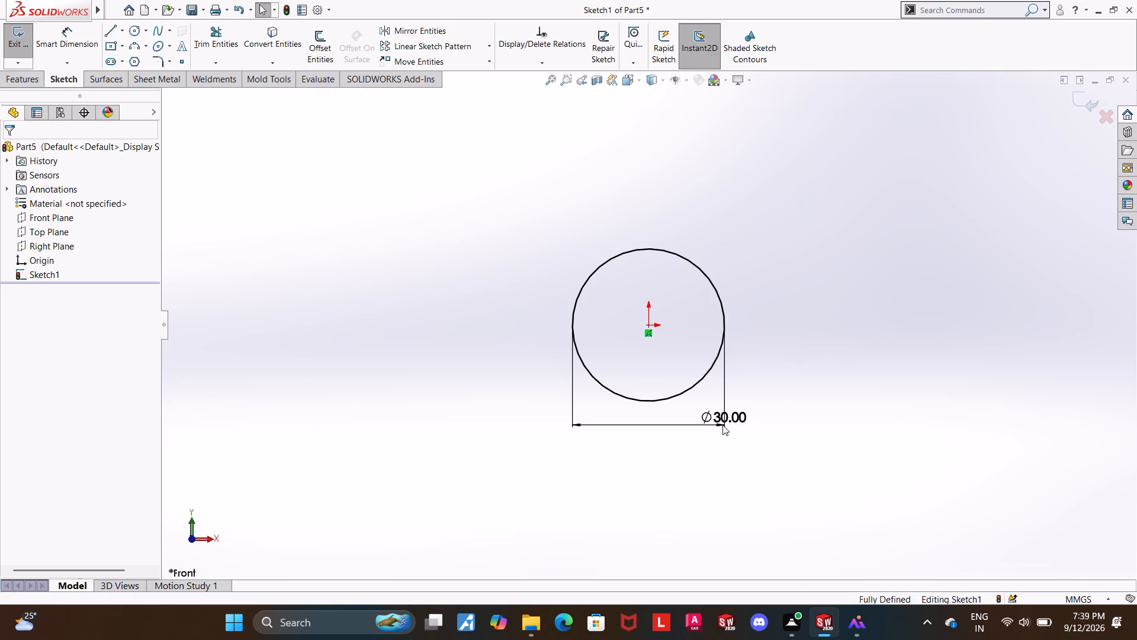
left_click(1083, 97)
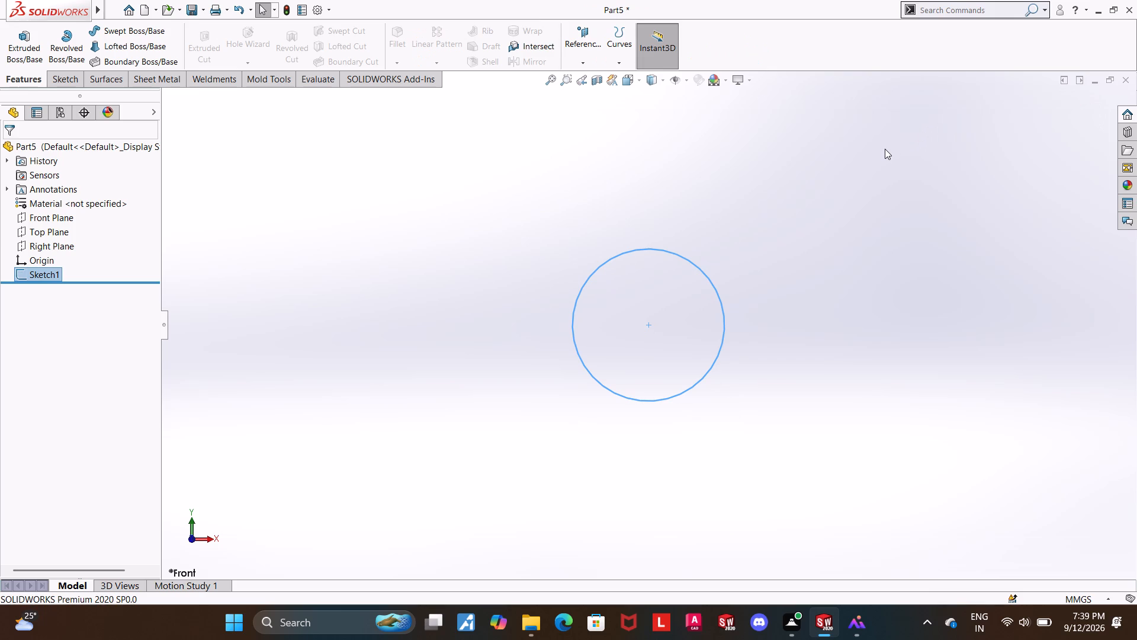
Extrude the 30 mm circle to a blind depth of 100 mm to form the shaft.
middle_click_drag(856, 173, 896, 185)
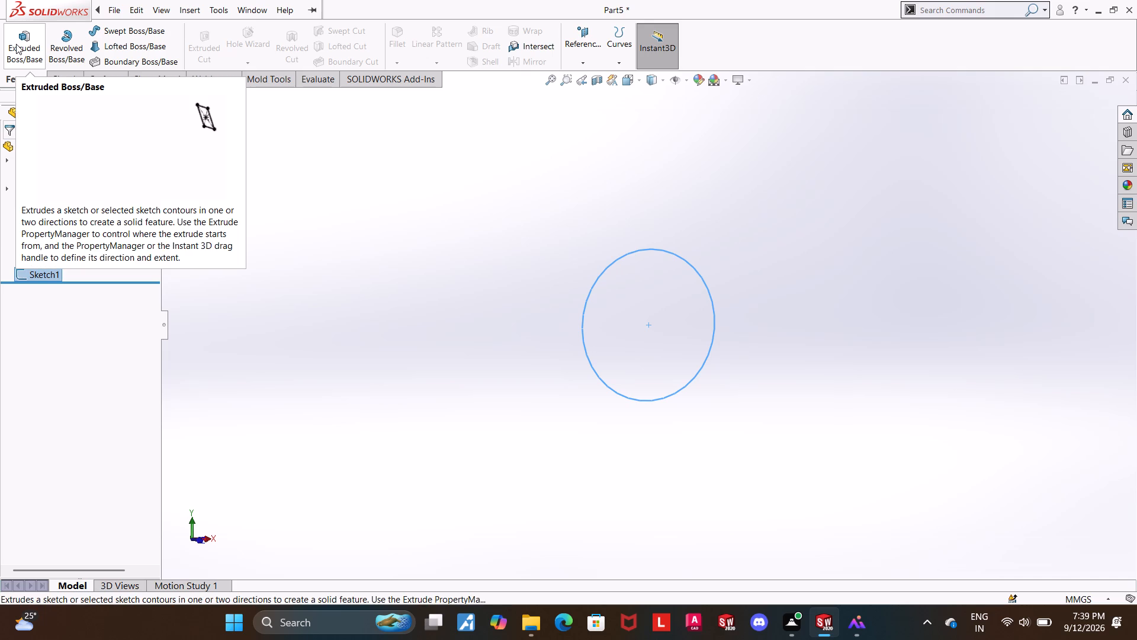
left_click(16, 44)
middle_click_drag(215, 251, 240, 258)
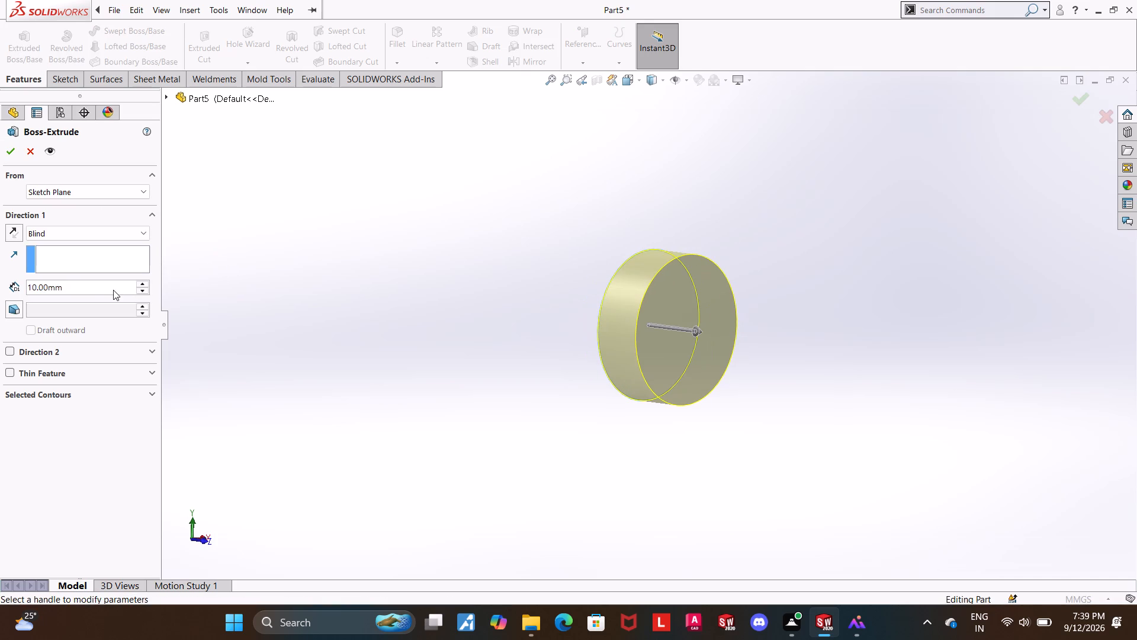
left_click(100, 290)
left_click_drag(98, 290, 13, 277)
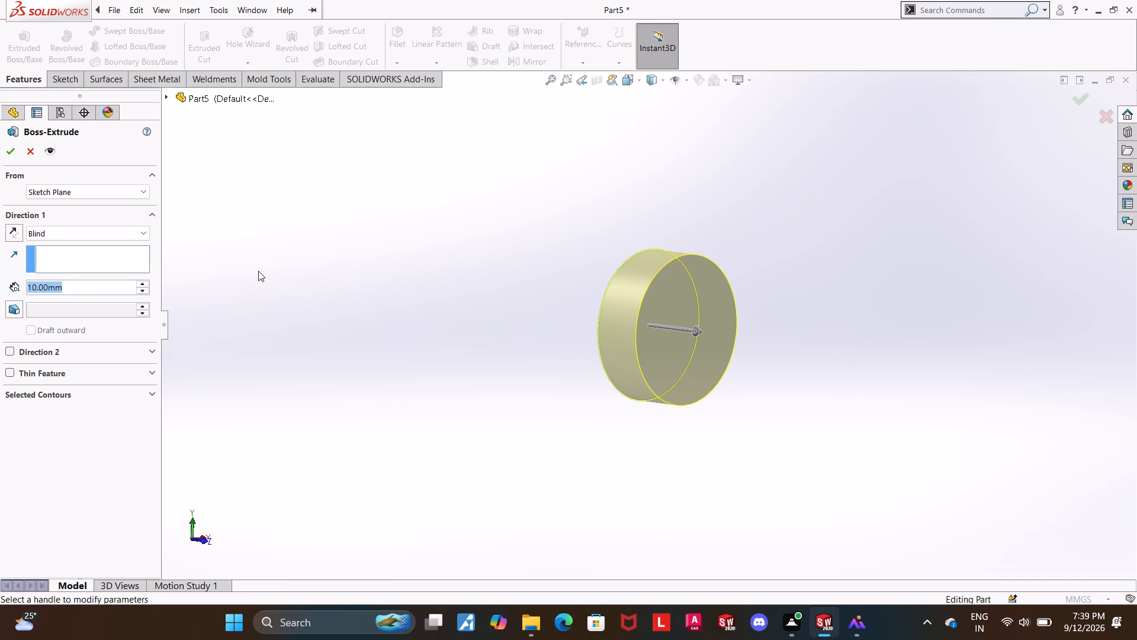
type("80")
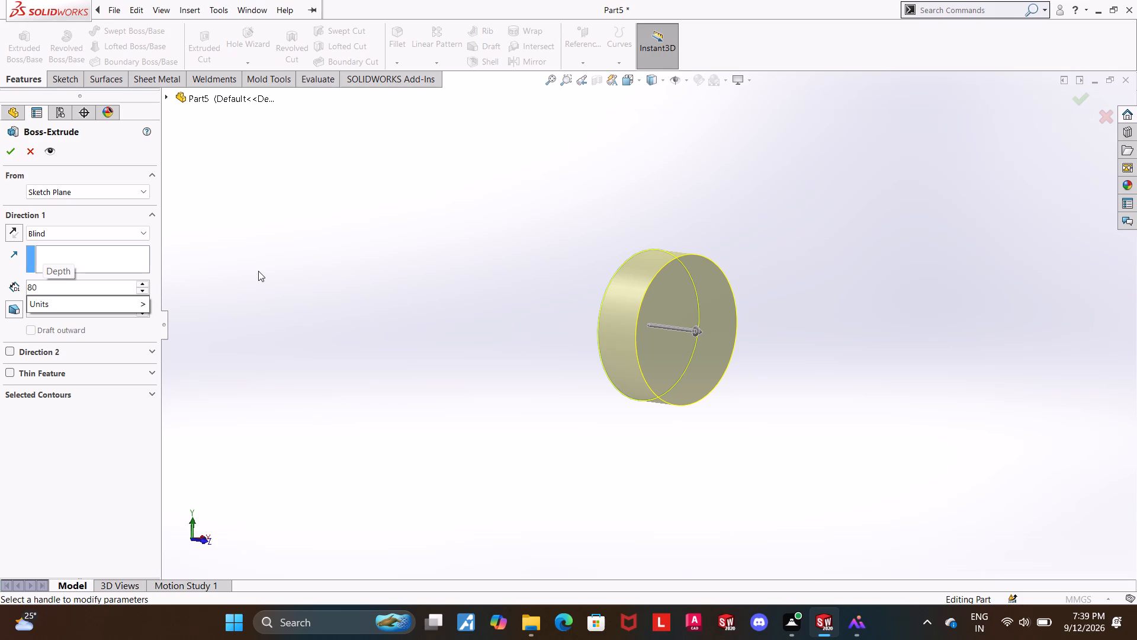
key("BackSpace")
key("BackSpace")
type("100")
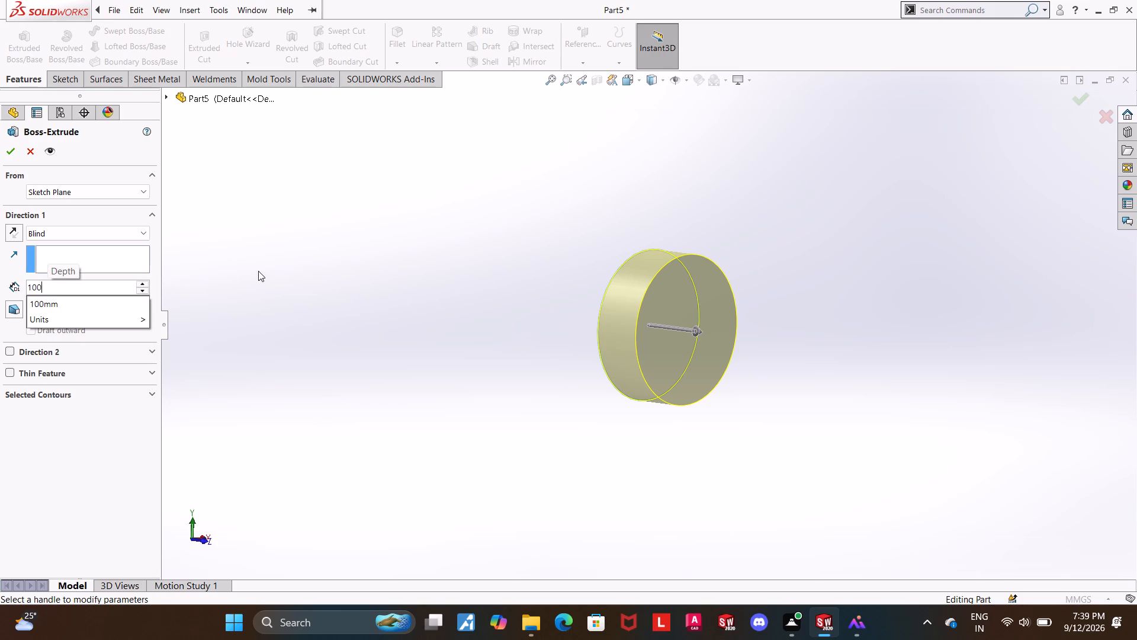
key("Return")
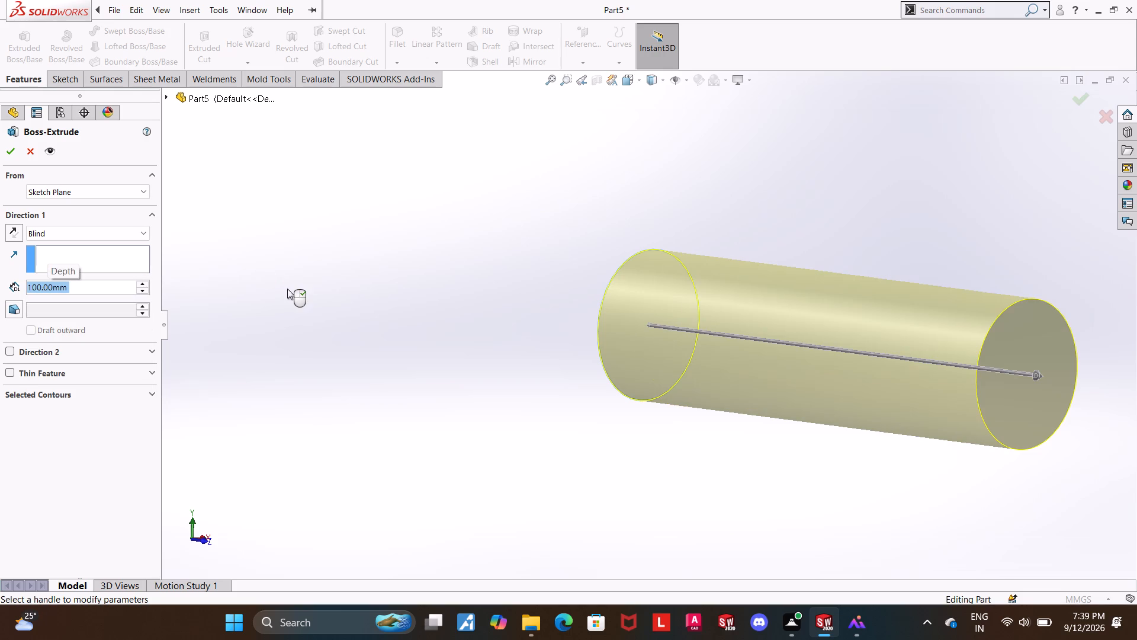
left_click(1, 156)
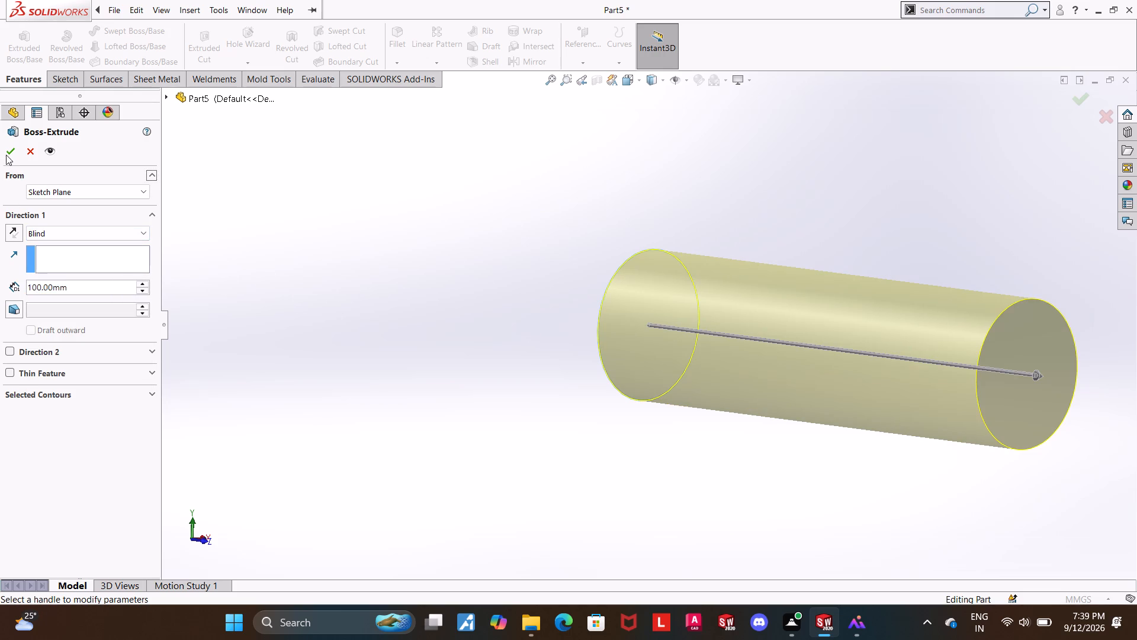
left_click(6, 155)
left_click(423, 331)
Start a sketch on the shaft's front end face and draw a vertical centreline about 35 mm long through the origin.
scroll(772, 372, "up", 3)
scroll(923, 369, "down", 2)
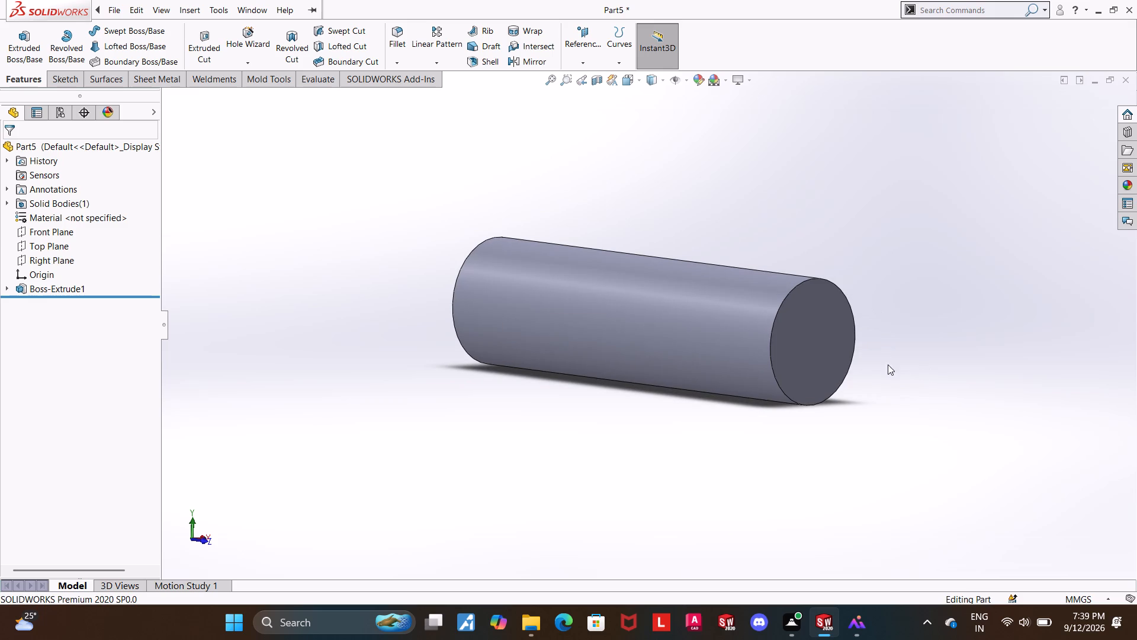
left_click(802, 346)
left_click(860, 311)
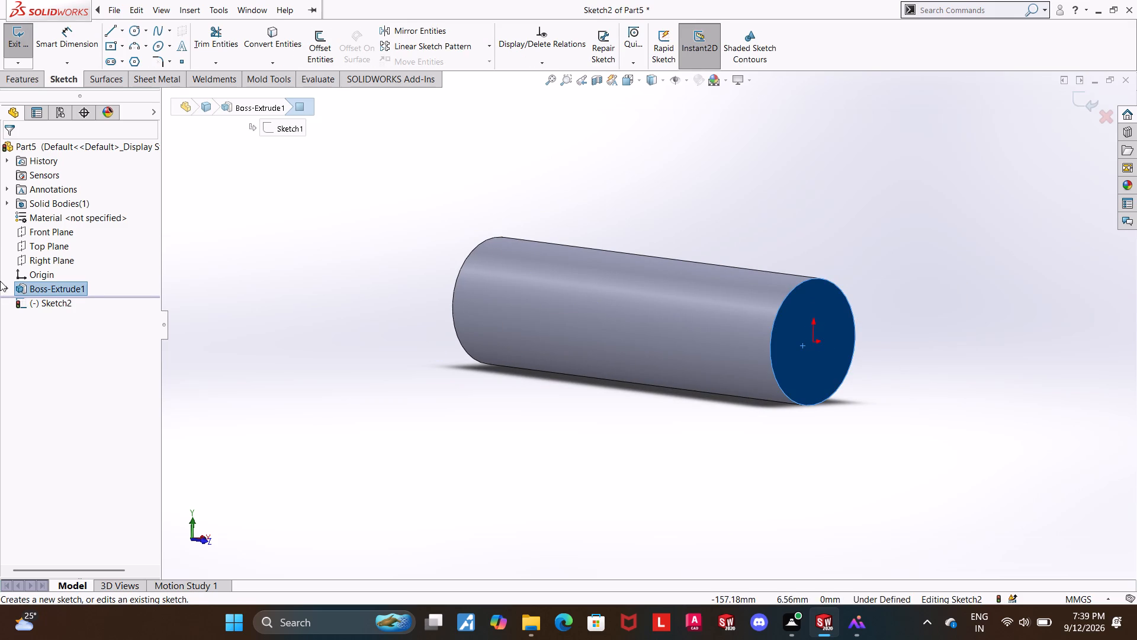
left_click(47, 302)
left_click(76, 289)
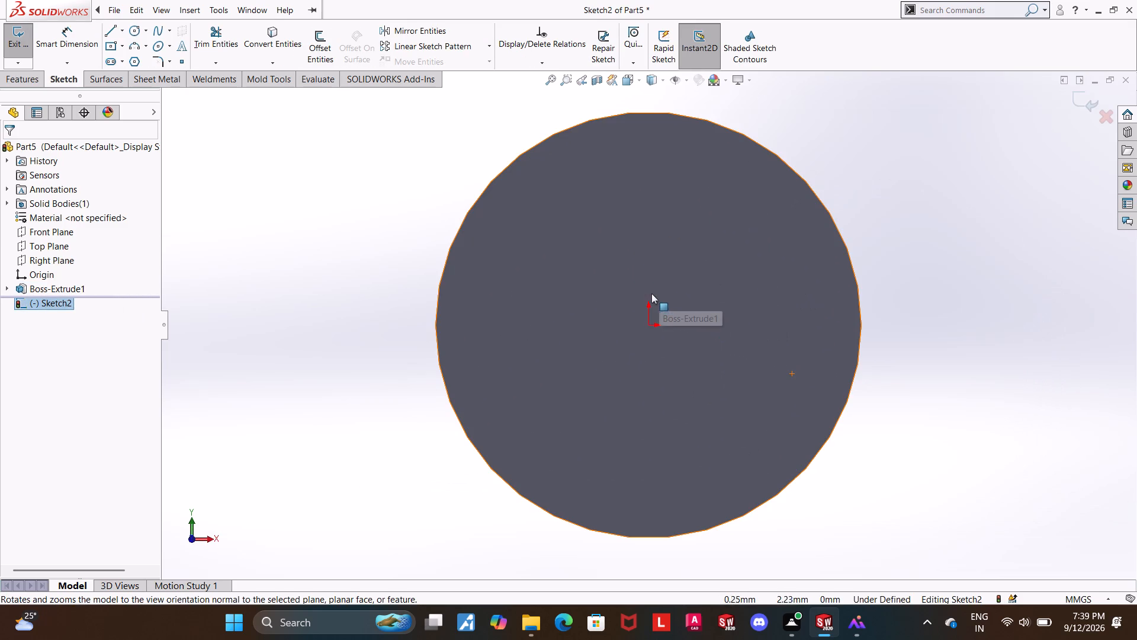
scroll(657, 292, "up", 2)
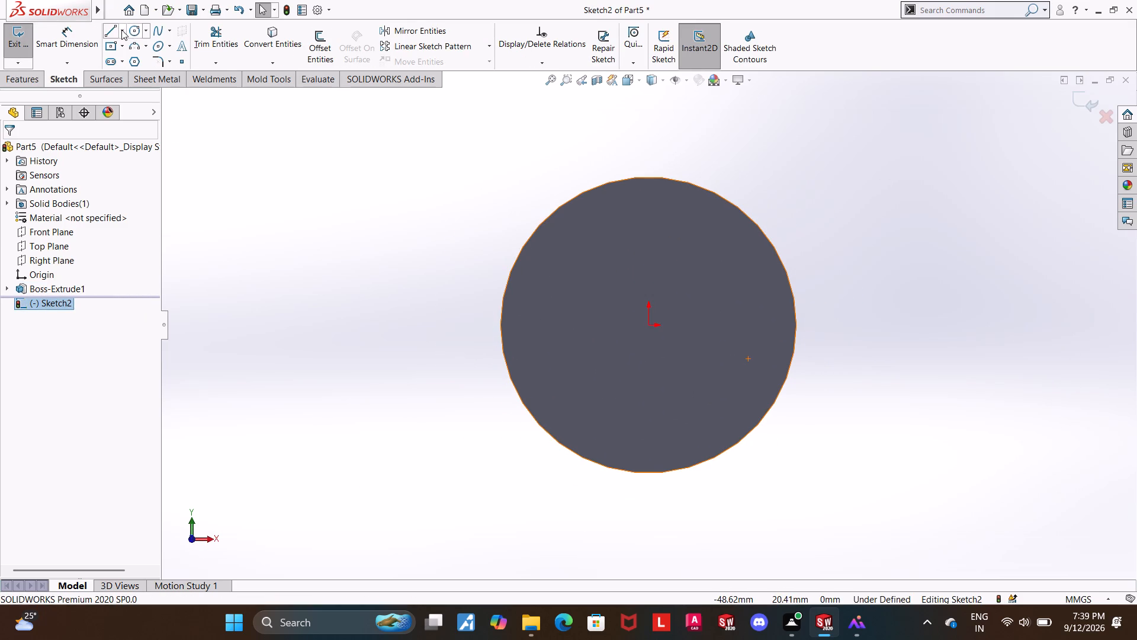
left_click(121, 30)
left_click(124, 54)
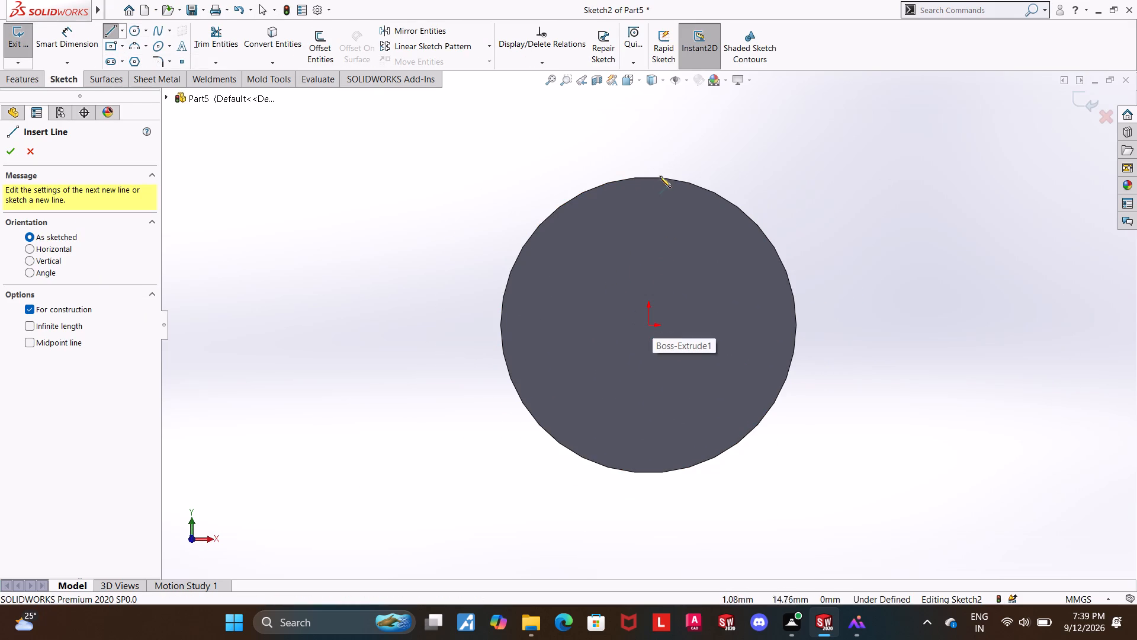
left_click(652, 150)
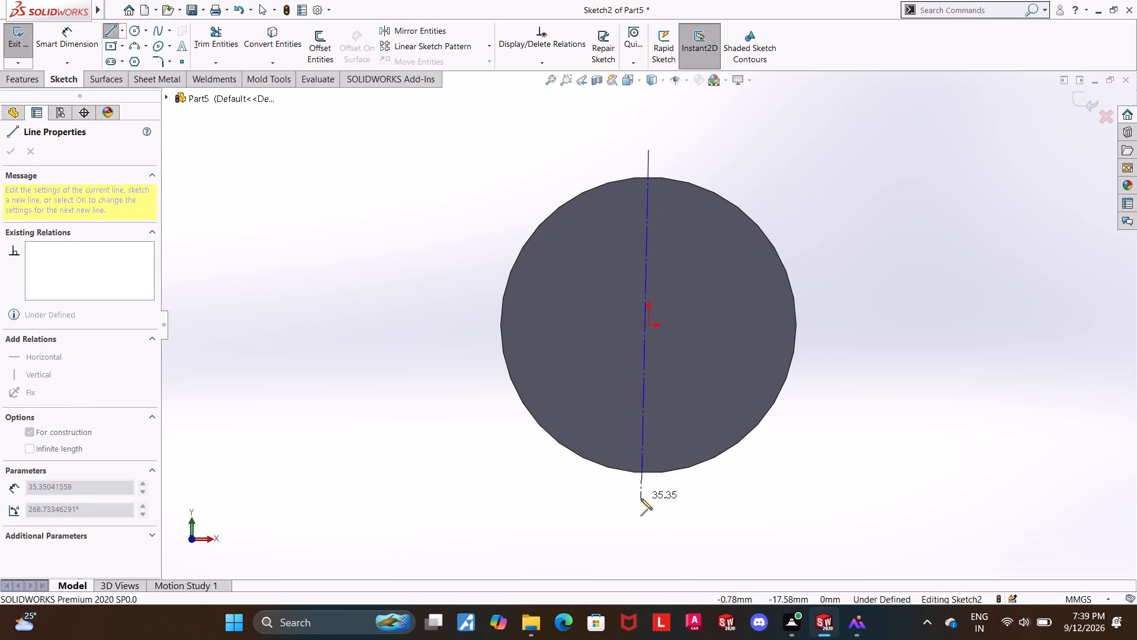
left_click(645, 496)
key("Escape")
key("Escape")
Sketch a centre rectangle about 2.3 mm high, centred where the vertical centreline meets the shaft's top edge.
scroll(662, 151, "down", 2)
scroll(670, 222, "down", 1)
key("Escape")
left_click(114, 45)
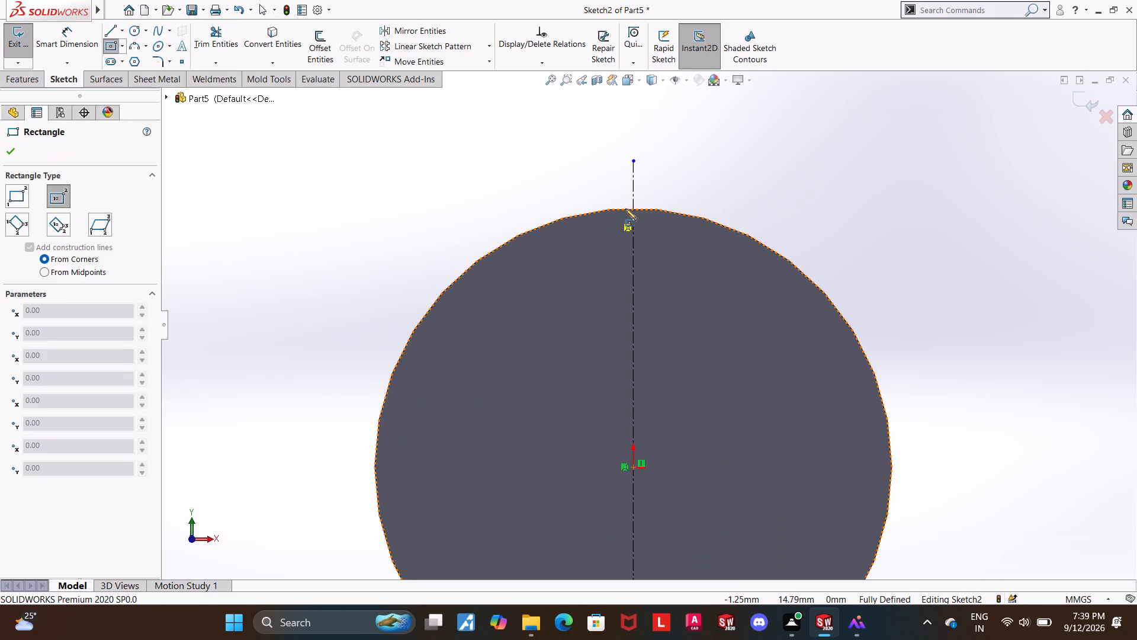
left_click(633, 209)
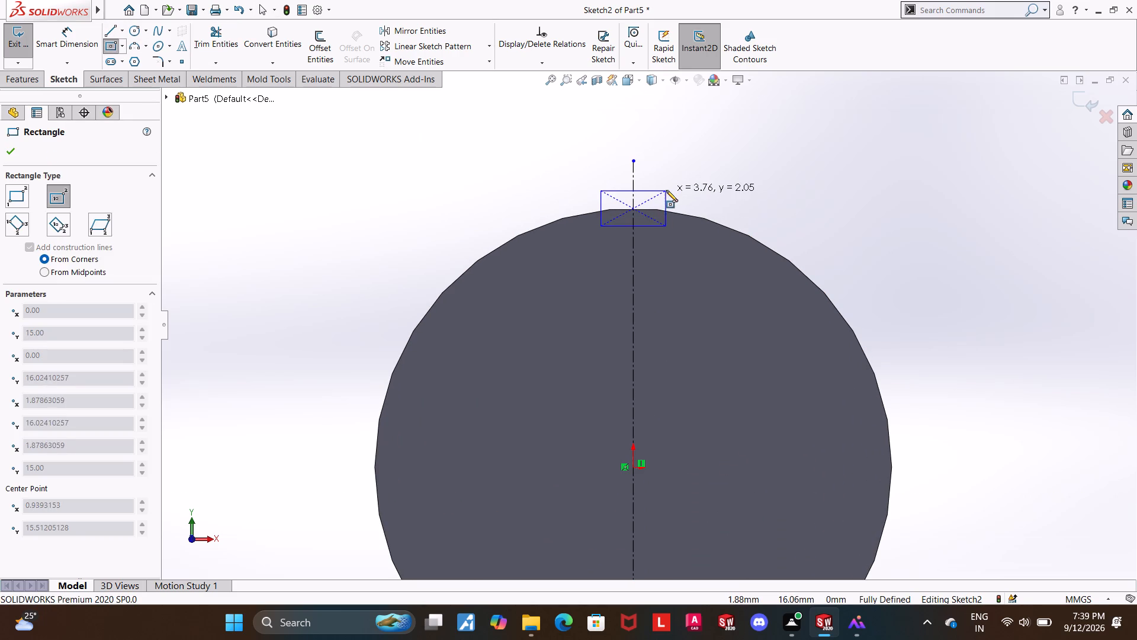
left_click(671, 188)
key("Escape")
key("Escape")
Trim away the rectangle's diagonal construction lines.
scroll(661, 195, "down", 3)
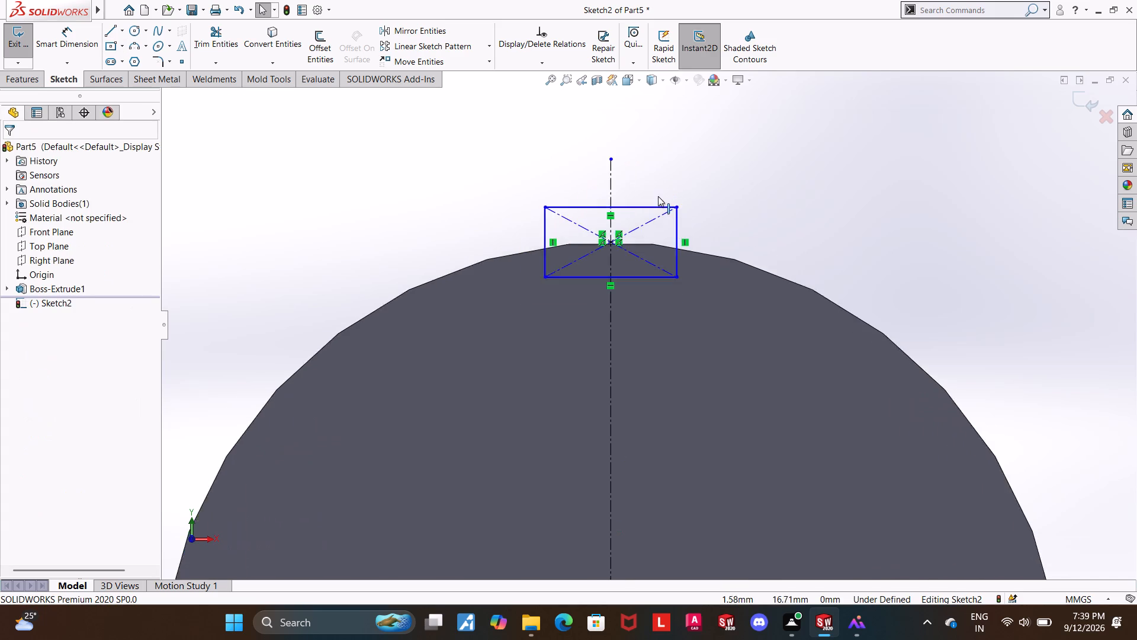
scroll(658, 196, "down", 1)
left_click(194, 21)
left_click(203, 31)
scroll(561, 216, "down", 3)
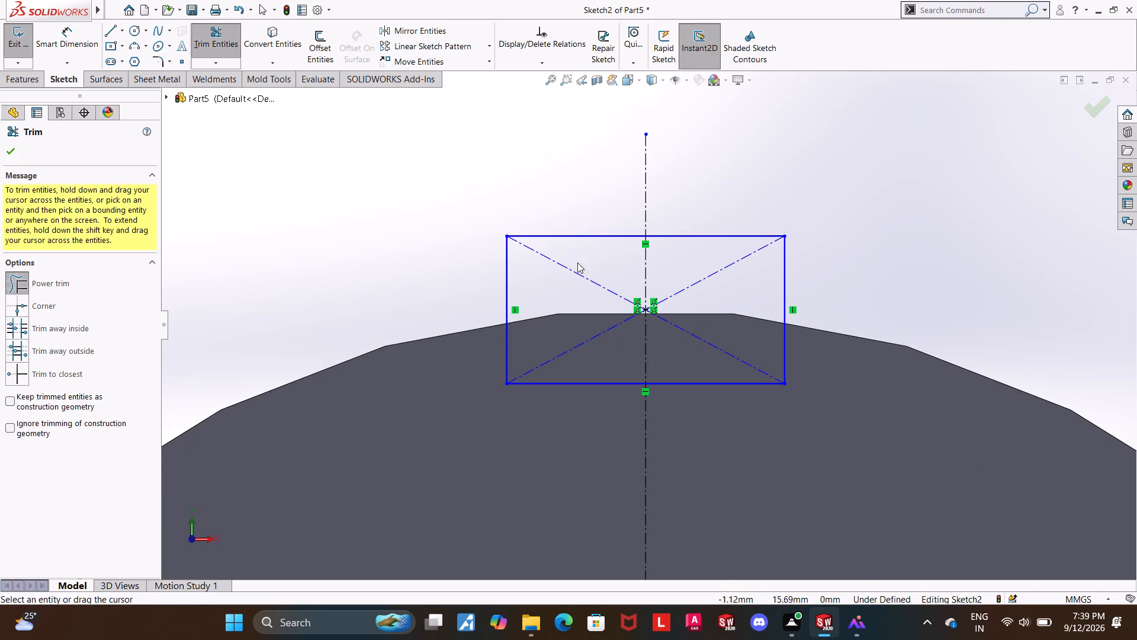
left_click_drag(582, 251, 574, 347)
left_click_drag(688, 356, 700, 242)
left_click_drag(603, 363, 580, 305)
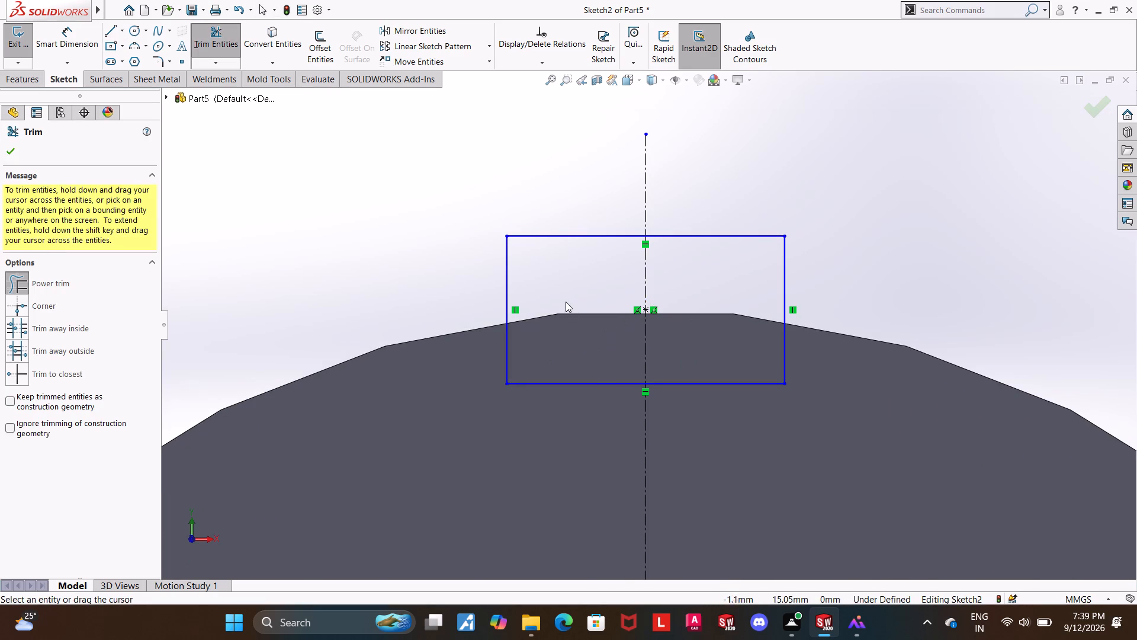
key("Escape")
key("Escape")
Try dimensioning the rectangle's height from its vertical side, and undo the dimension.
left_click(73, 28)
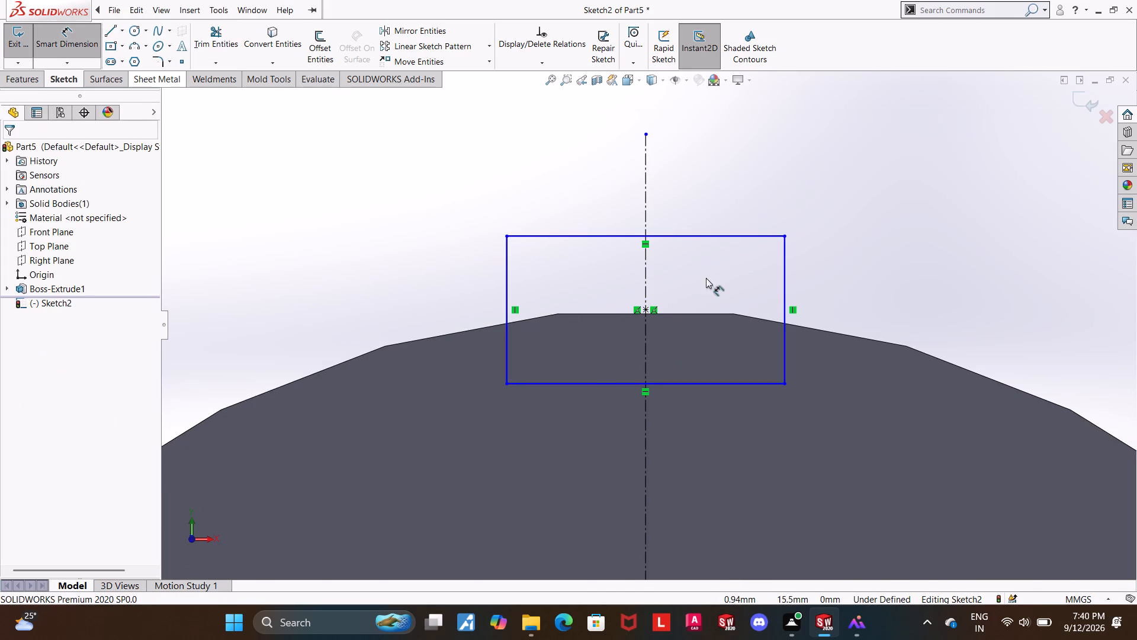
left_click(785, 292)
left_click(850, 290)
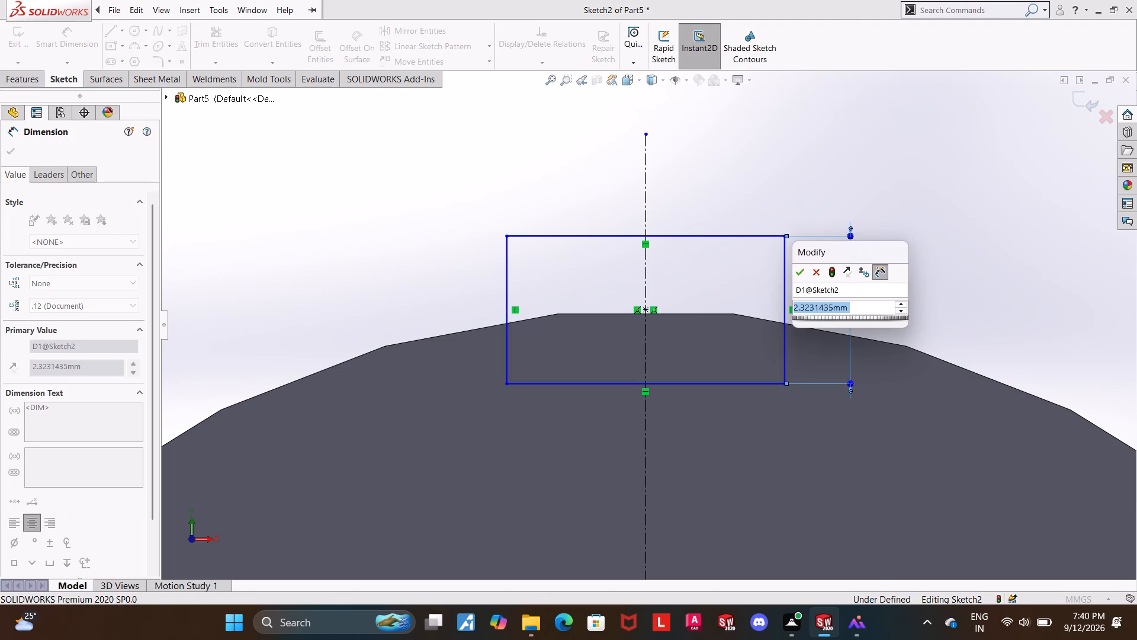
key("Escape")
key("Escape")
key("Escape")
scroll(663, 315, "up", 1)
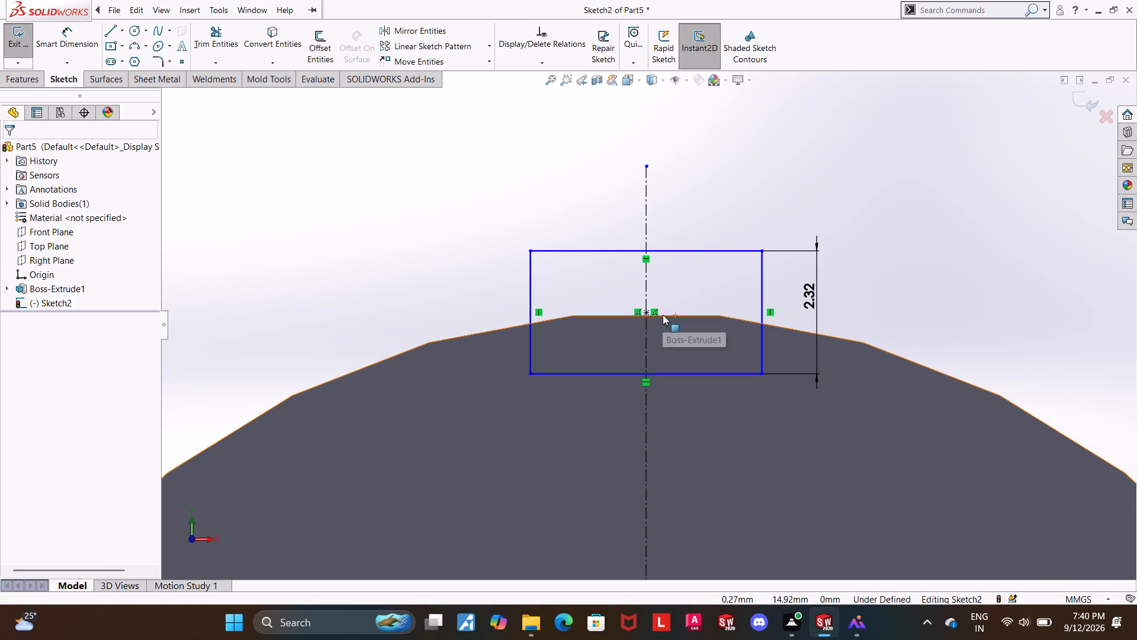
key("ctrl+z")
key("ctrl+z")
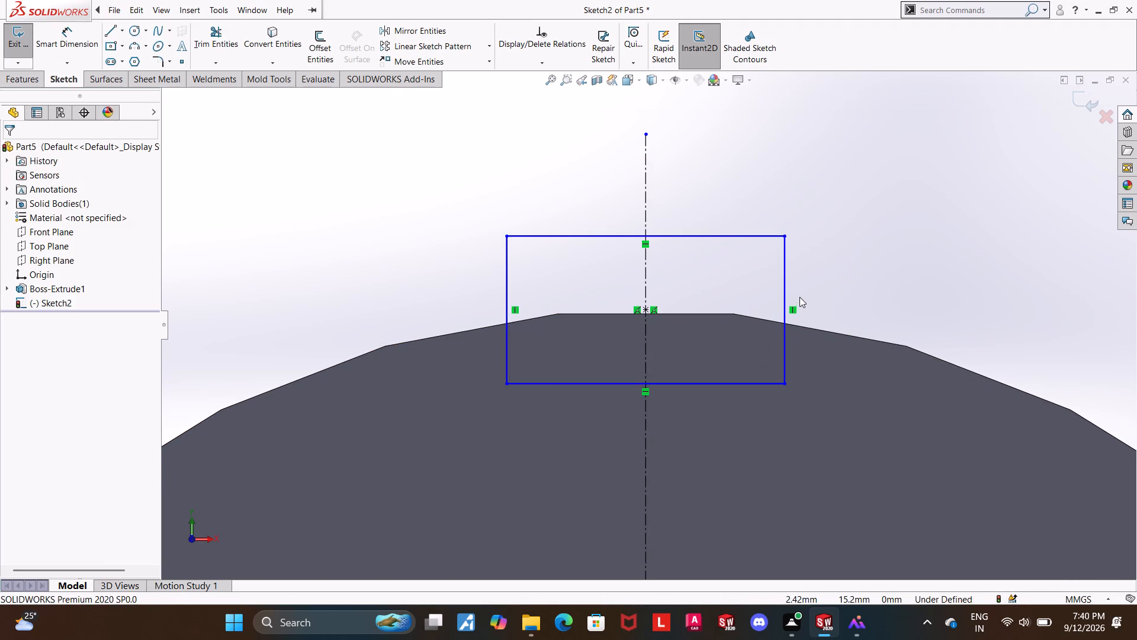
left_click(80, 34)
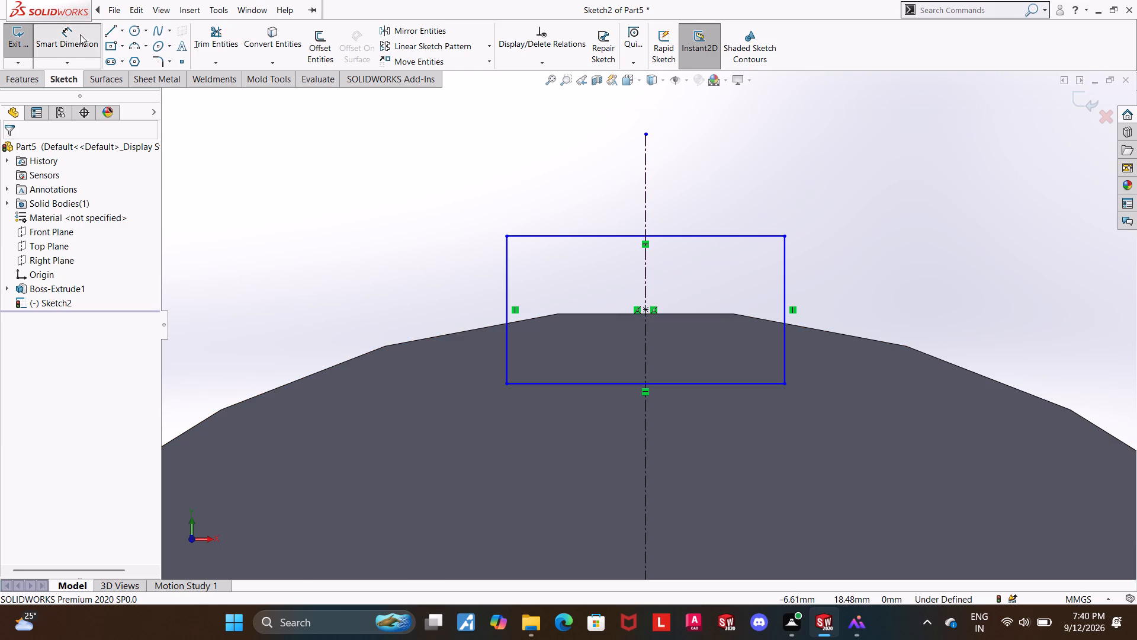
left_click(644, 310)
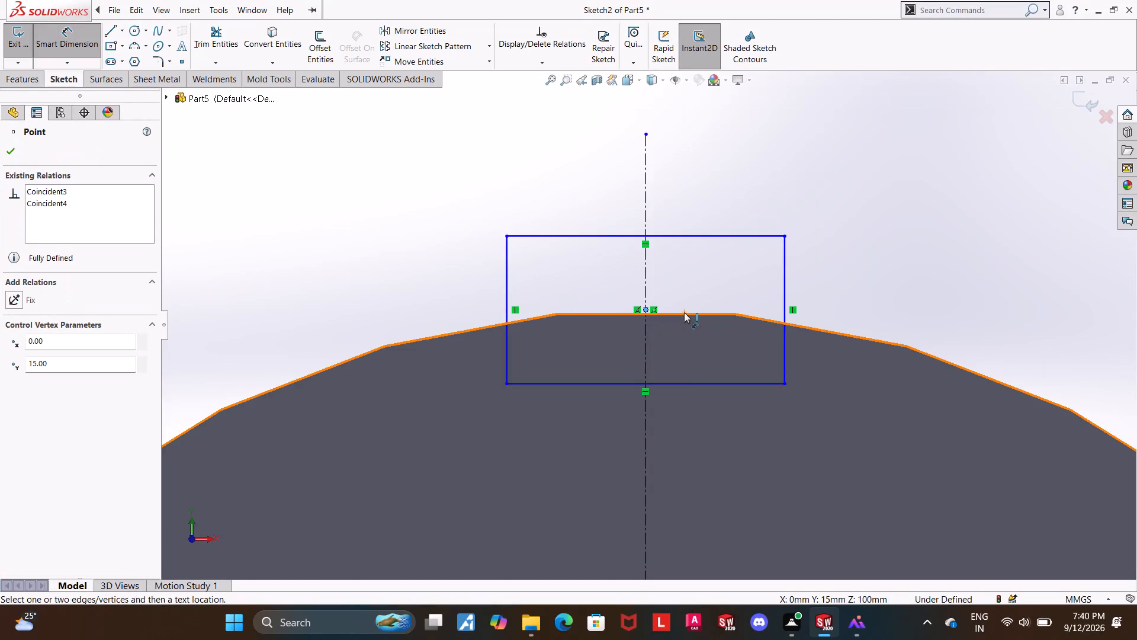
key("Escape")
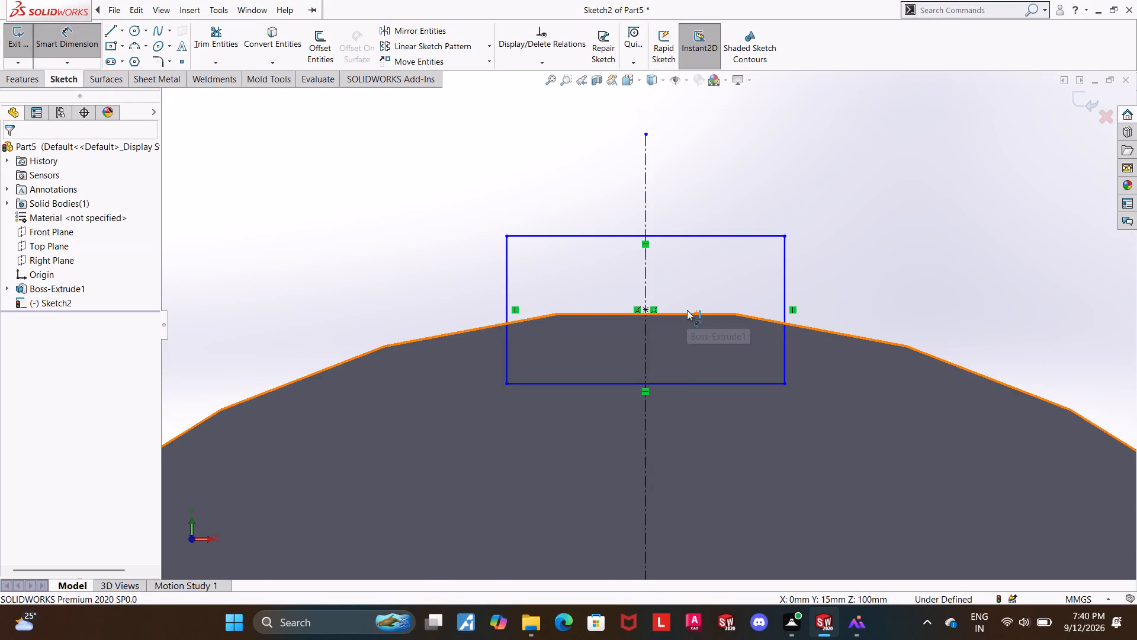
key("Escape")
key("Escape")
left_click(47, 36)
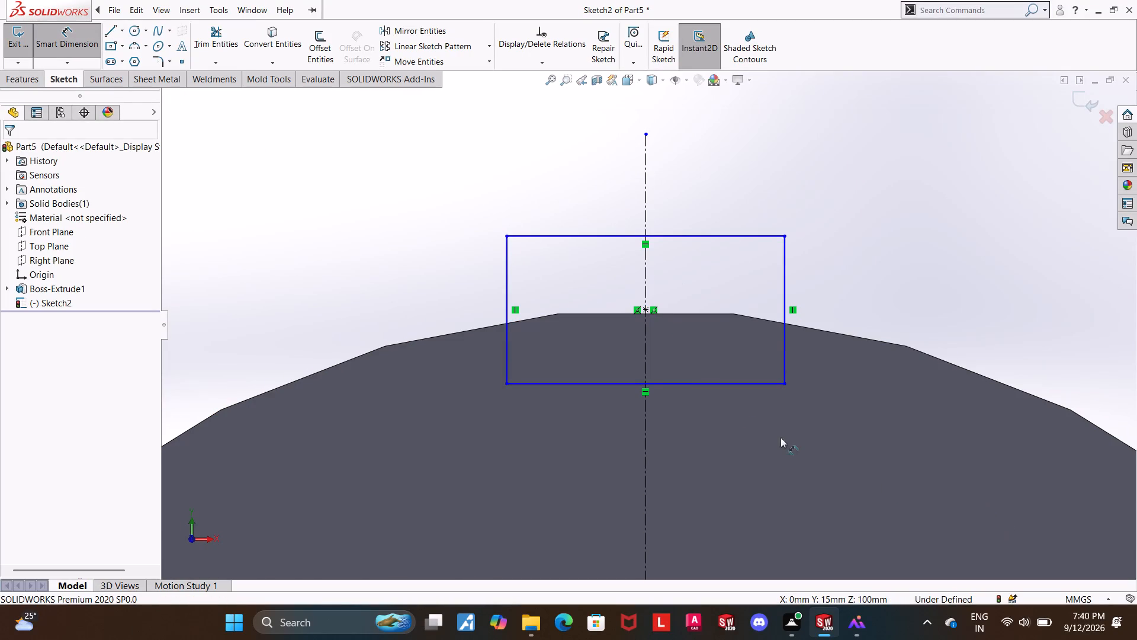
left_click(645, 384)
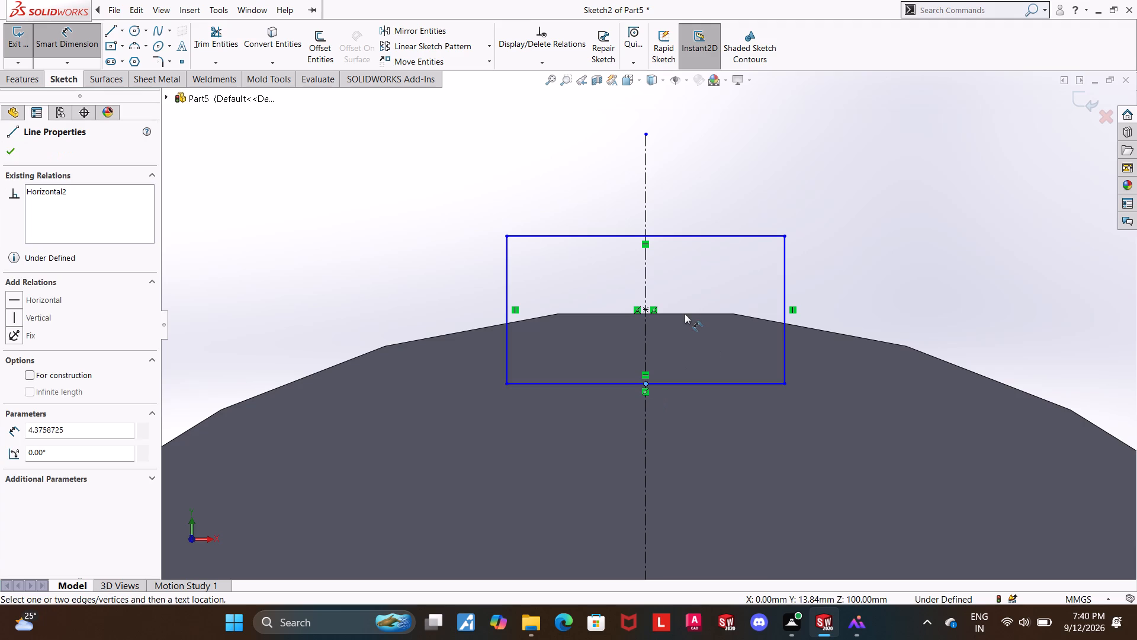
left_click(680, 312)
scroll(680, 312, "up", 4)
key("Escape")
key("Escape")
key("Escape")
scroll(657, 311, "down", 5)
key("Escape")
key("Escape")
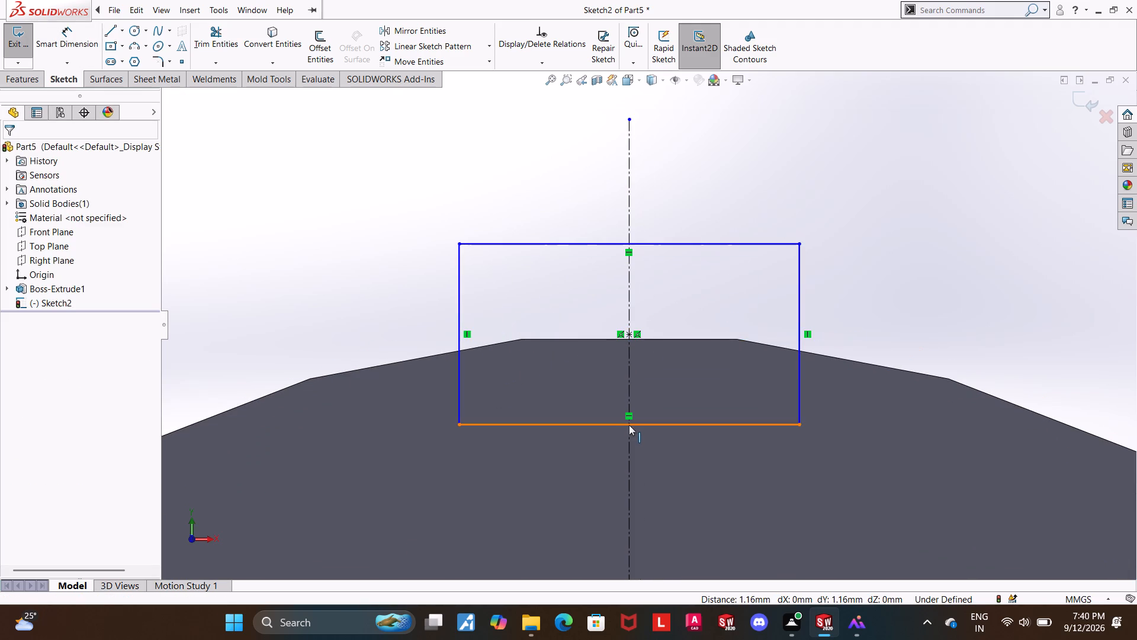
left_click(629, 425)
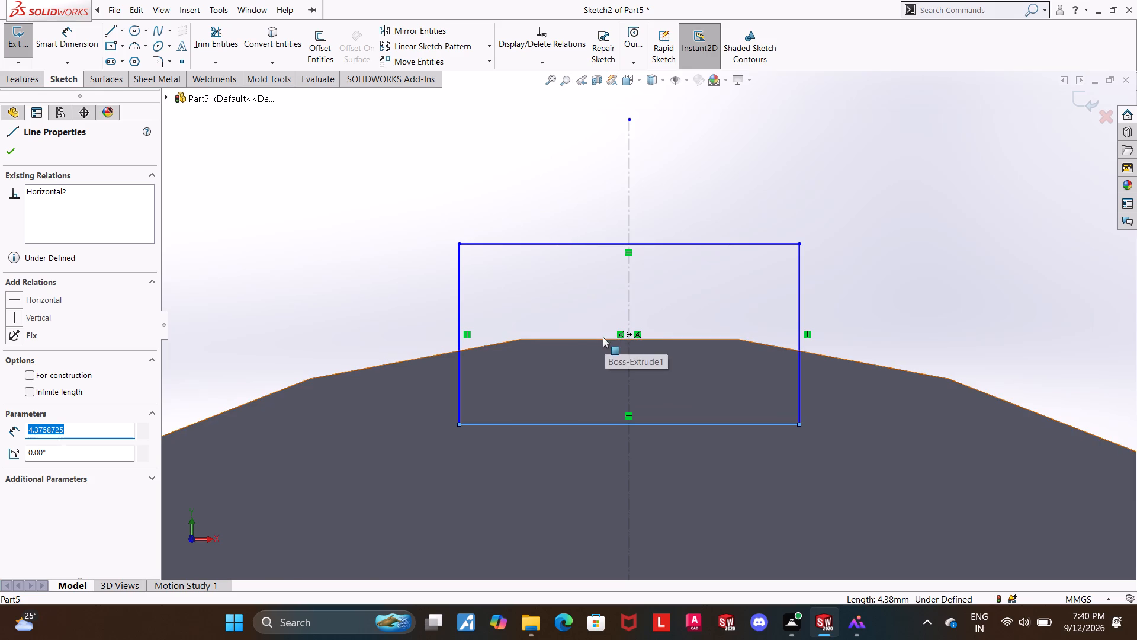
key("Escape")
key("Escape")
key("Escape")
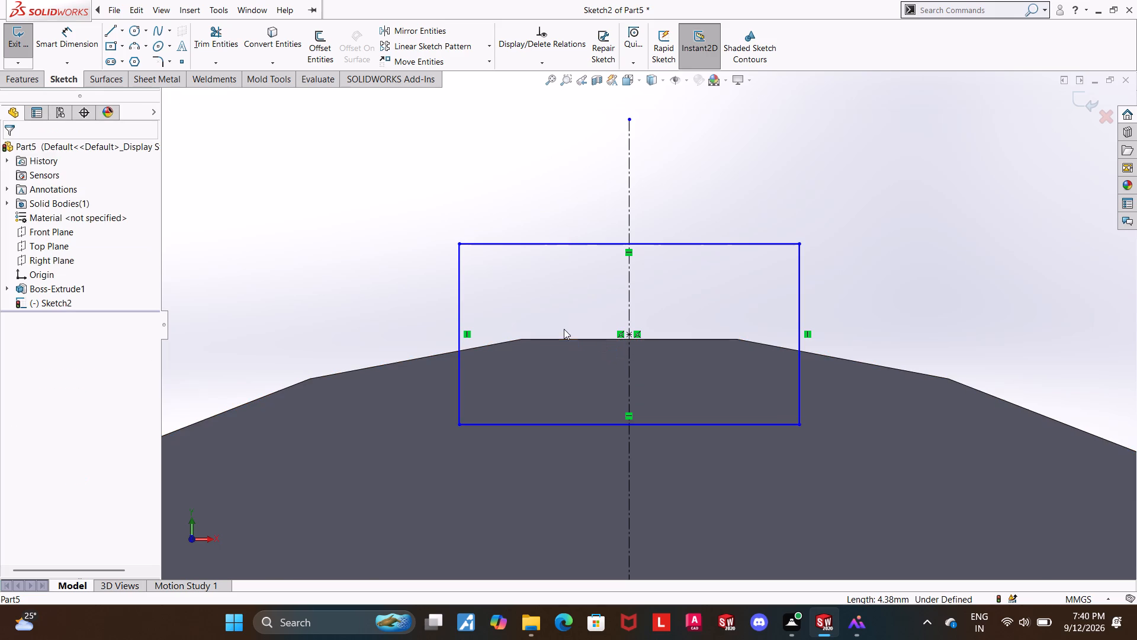
Dimension the rectangle's vertical side to a height of 4 mm.
left_click(84, 48)
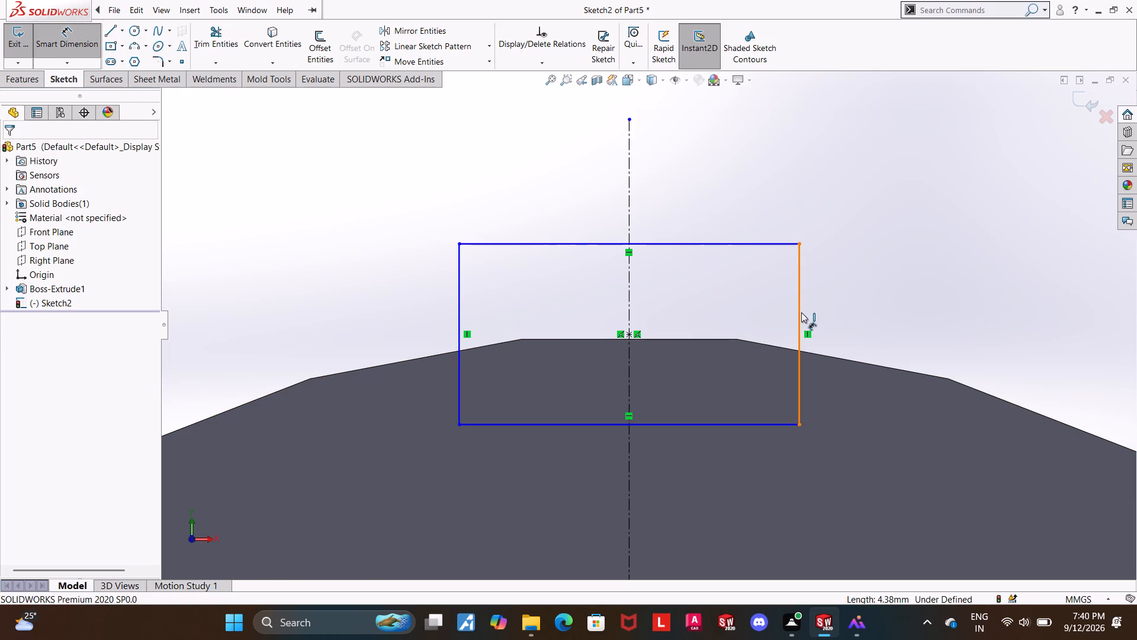
left_click(801, 312)
left_click(835, 312)
key("4")
key("Return")
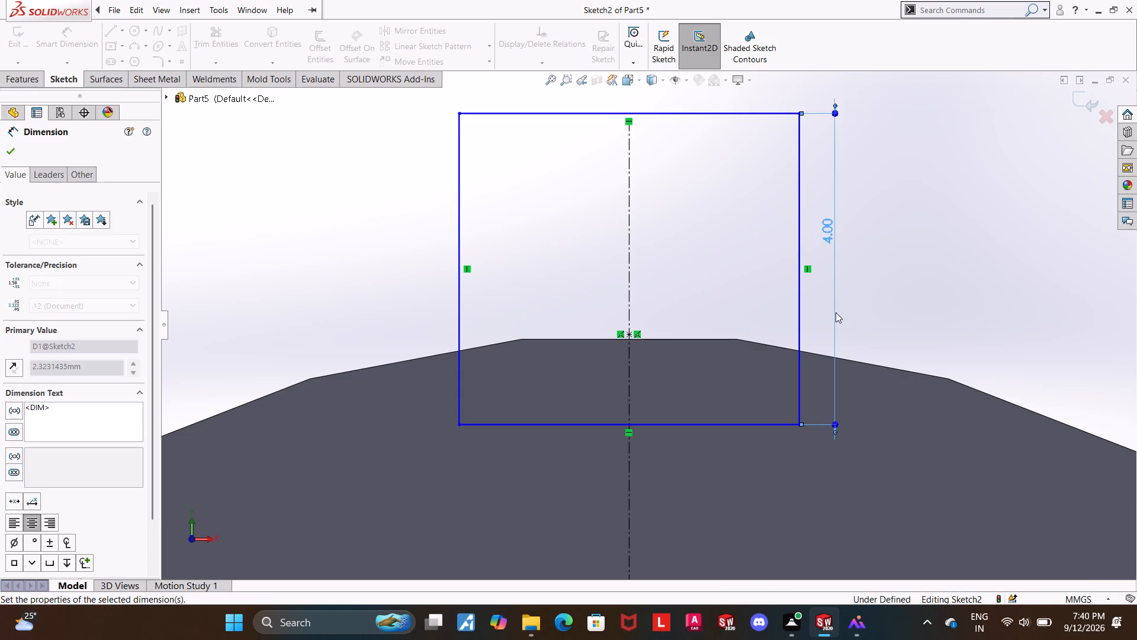
key("Escape")
scroll(829, 348, "up", 2)
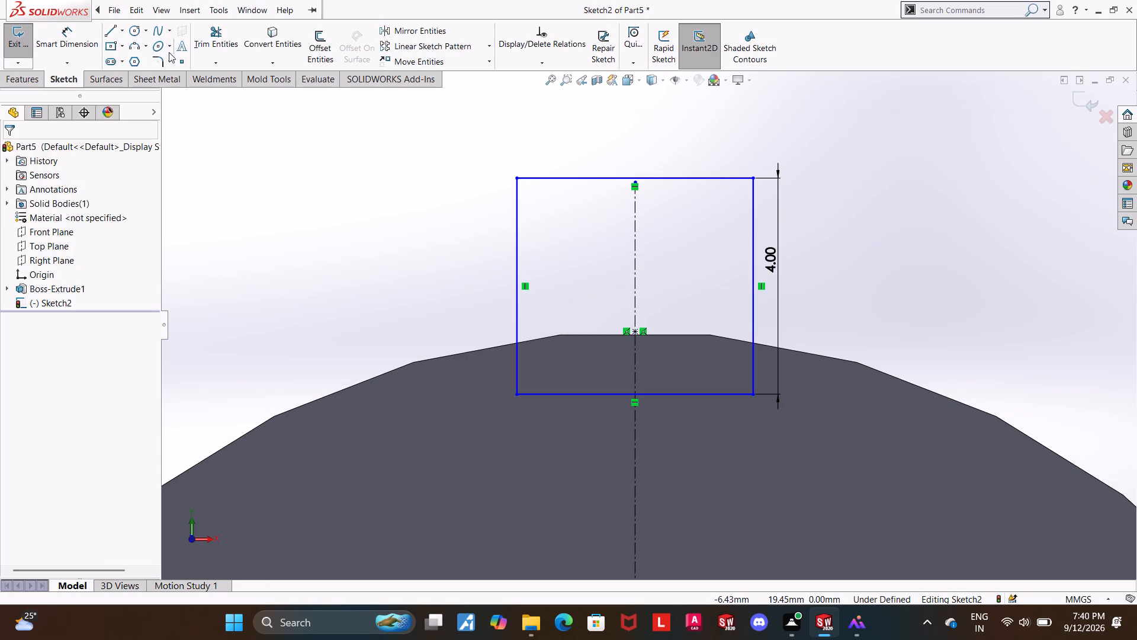
Dimension the rectangle's top edge to a width of 10 mm.
left_click(53, 41)
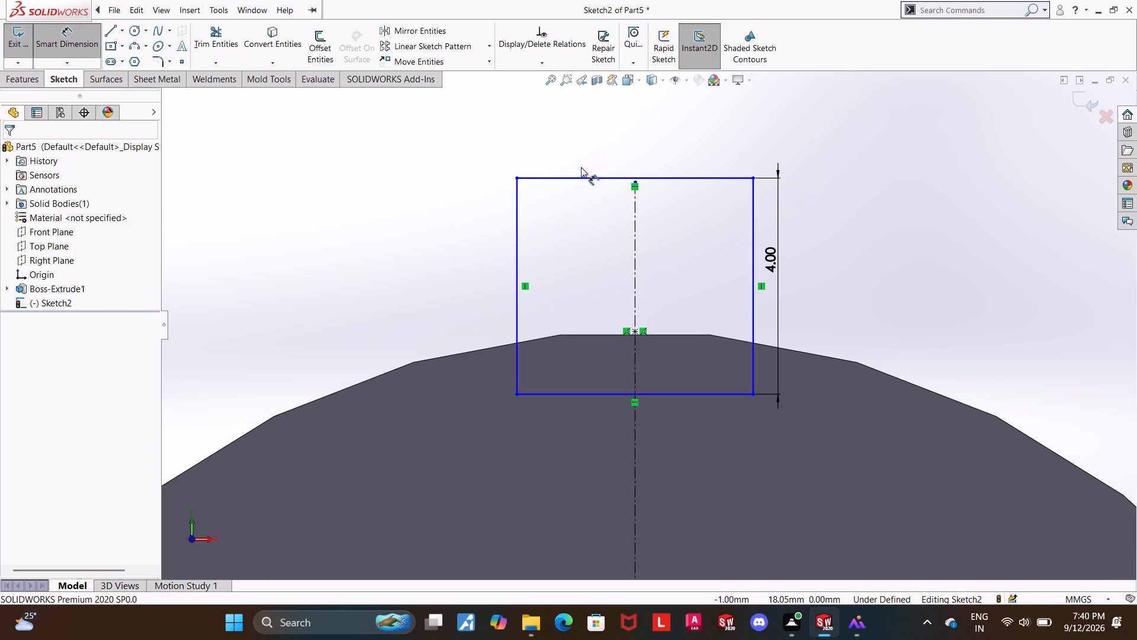
left_click(586, 178)
left_click(584, 157)
type("10")
key("Return")
key("Escape")
key("Escape")
Centre the rectangle by dimensioning 5 mm between the vertical centreline and its right side.
left_click(89, 50)
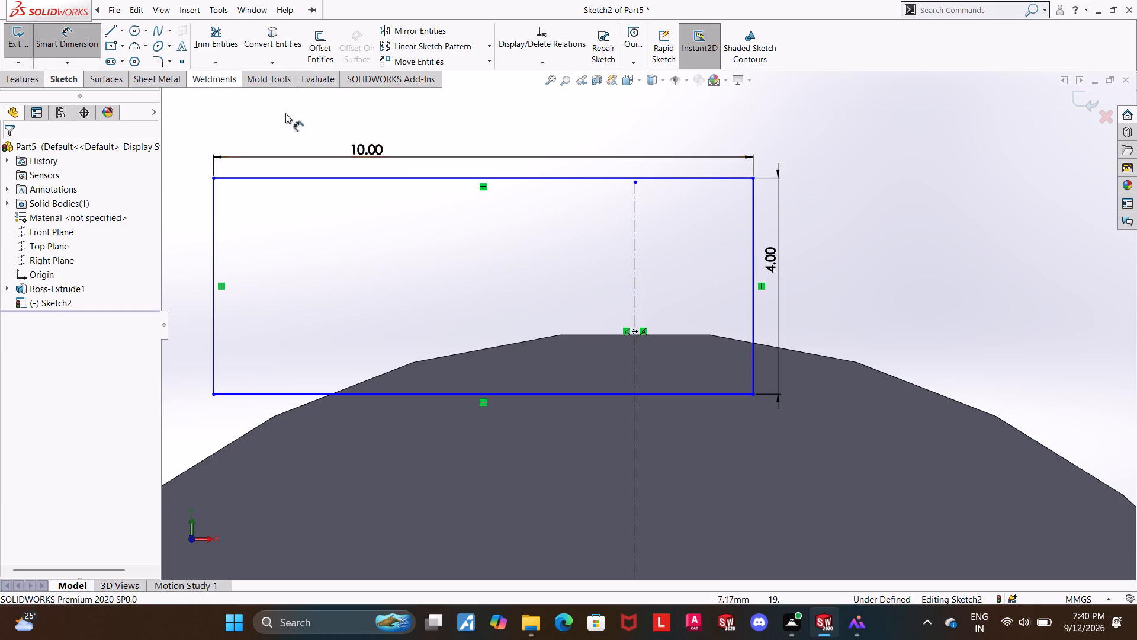
left_click(634, 287)
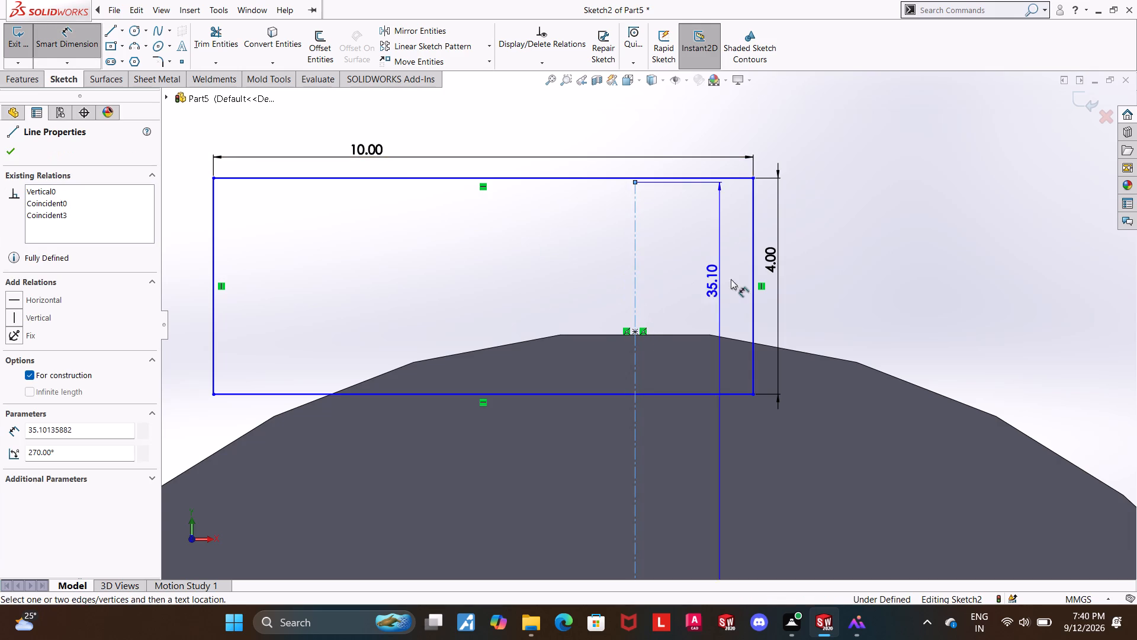
left_click(752, 278)
left_click(708, 143)
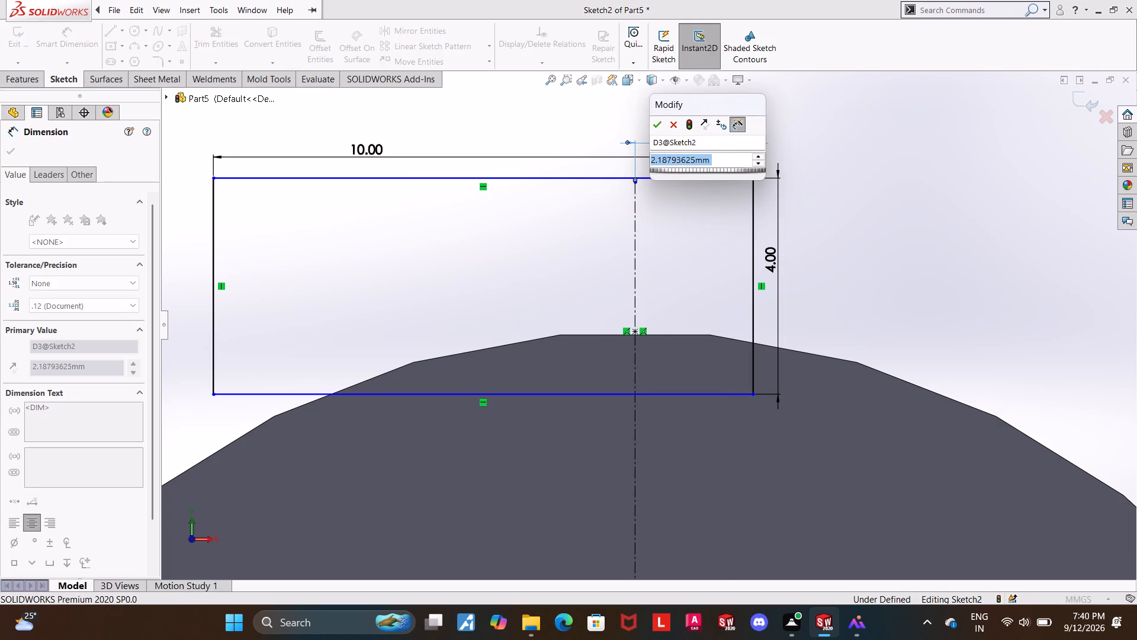
key("5")
key("Return")
key("Escape")
key("Escape")
scroll(741, 254, "up", 3)
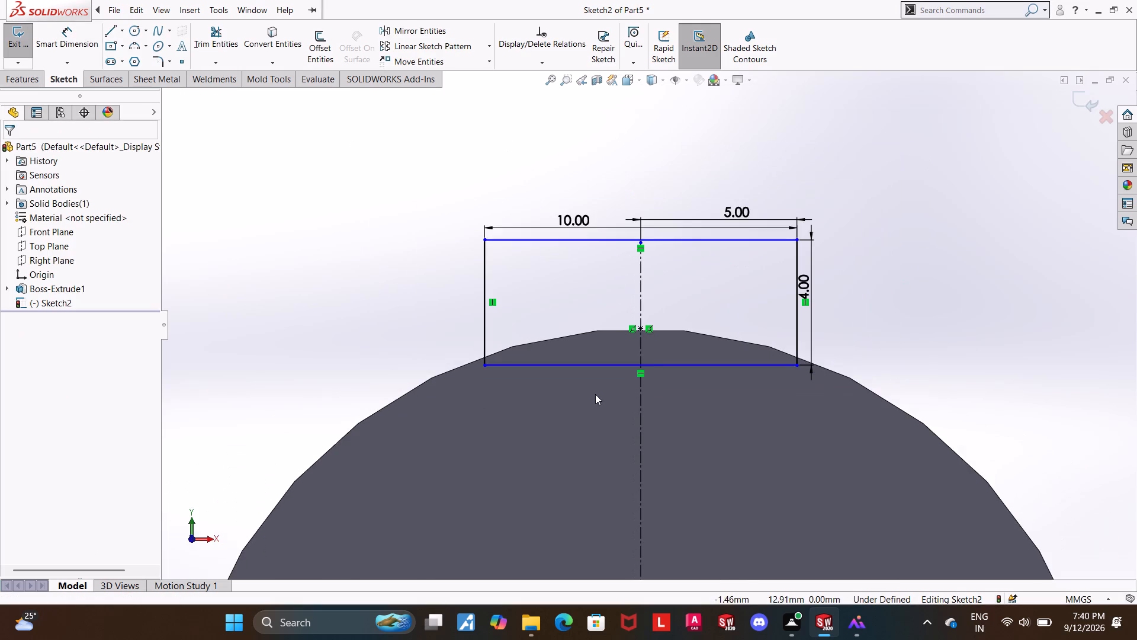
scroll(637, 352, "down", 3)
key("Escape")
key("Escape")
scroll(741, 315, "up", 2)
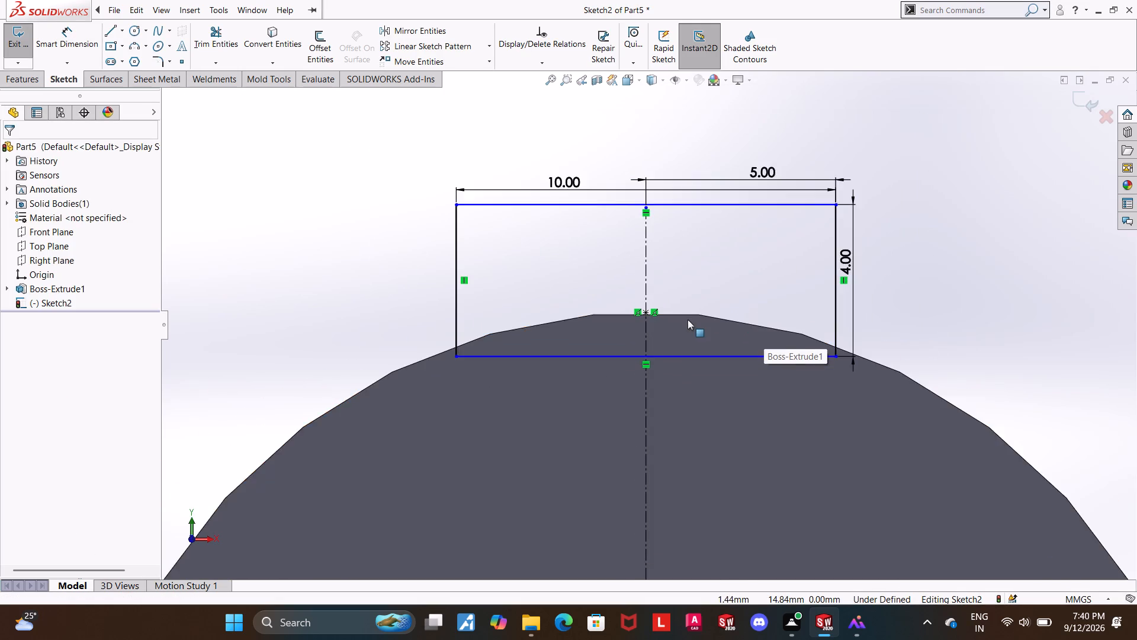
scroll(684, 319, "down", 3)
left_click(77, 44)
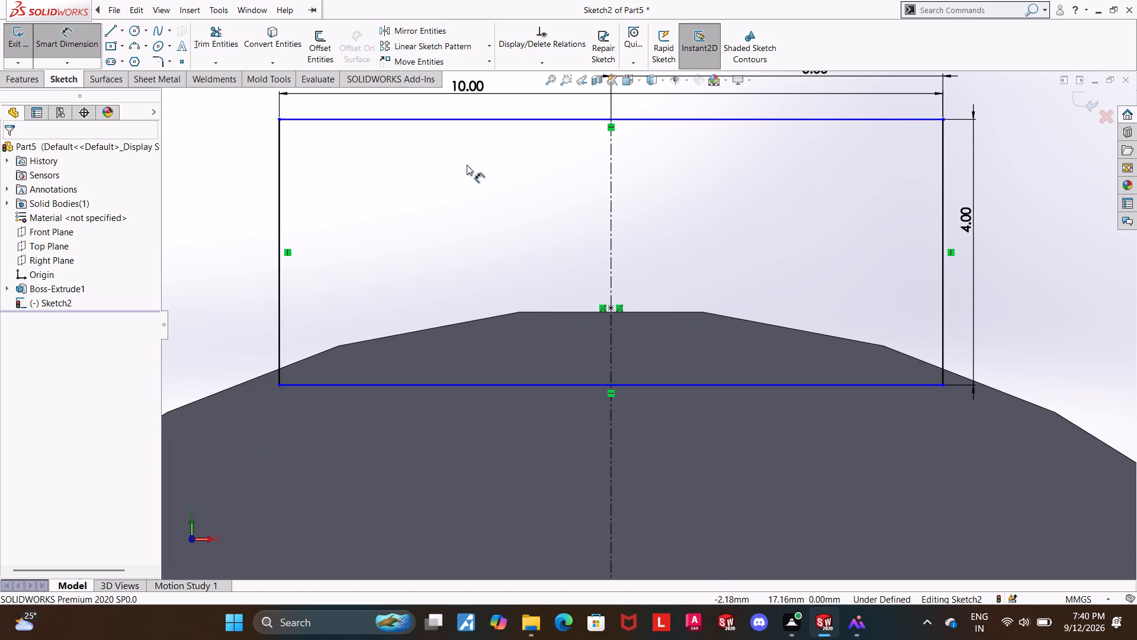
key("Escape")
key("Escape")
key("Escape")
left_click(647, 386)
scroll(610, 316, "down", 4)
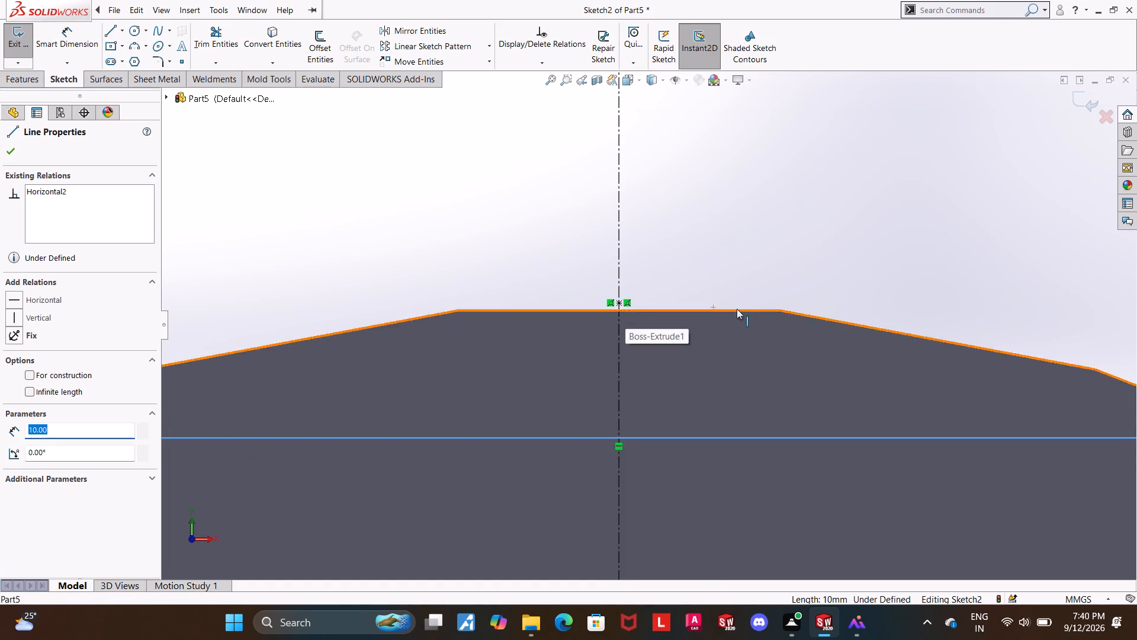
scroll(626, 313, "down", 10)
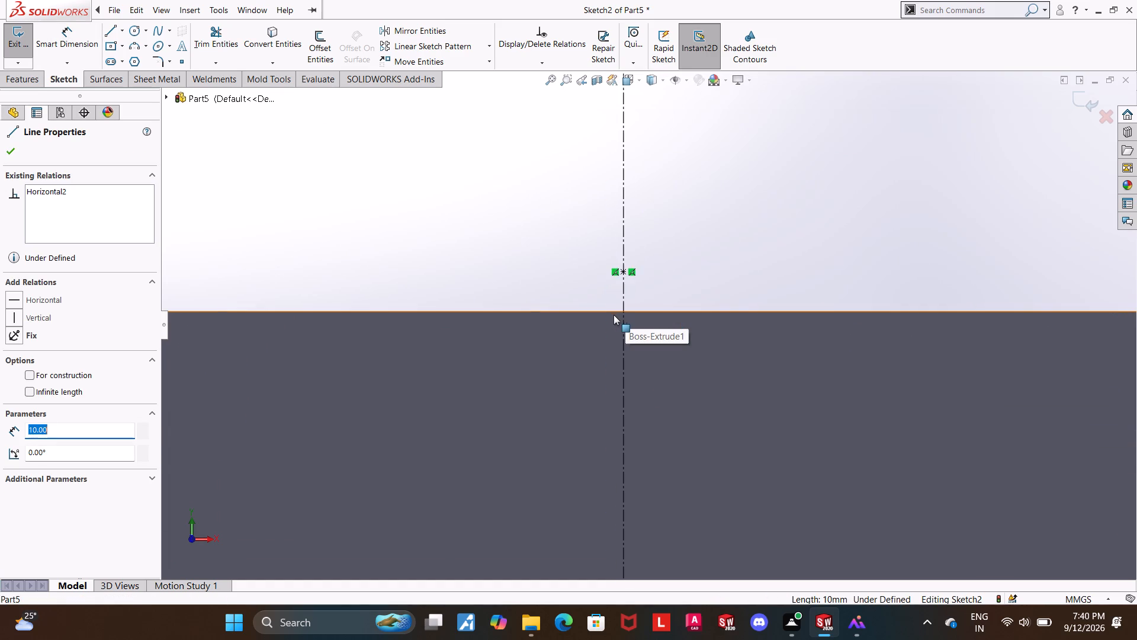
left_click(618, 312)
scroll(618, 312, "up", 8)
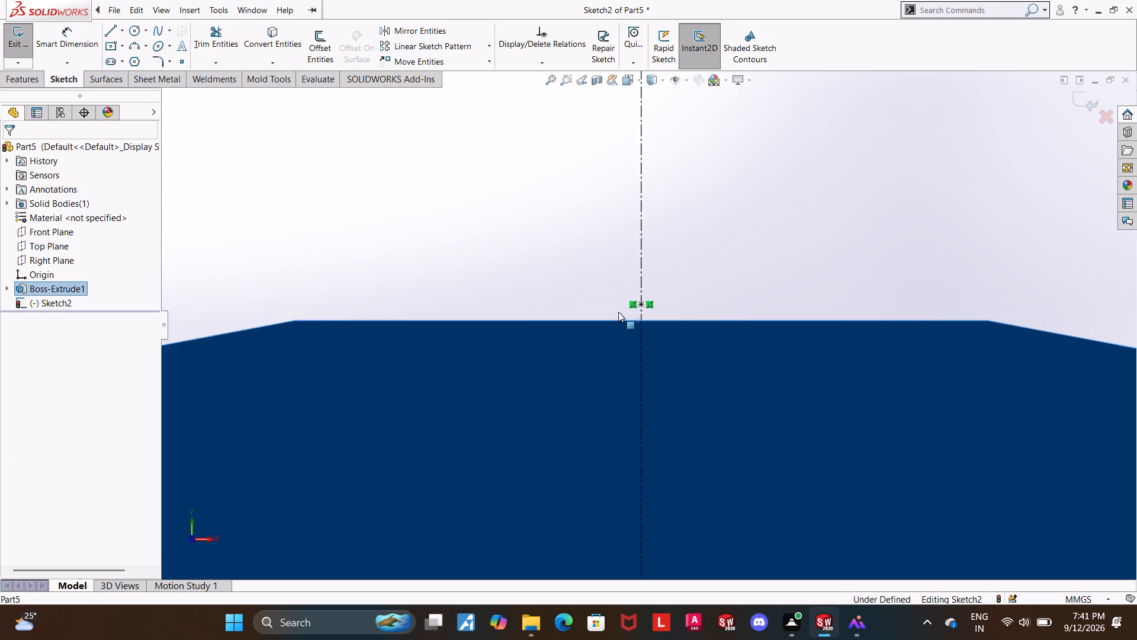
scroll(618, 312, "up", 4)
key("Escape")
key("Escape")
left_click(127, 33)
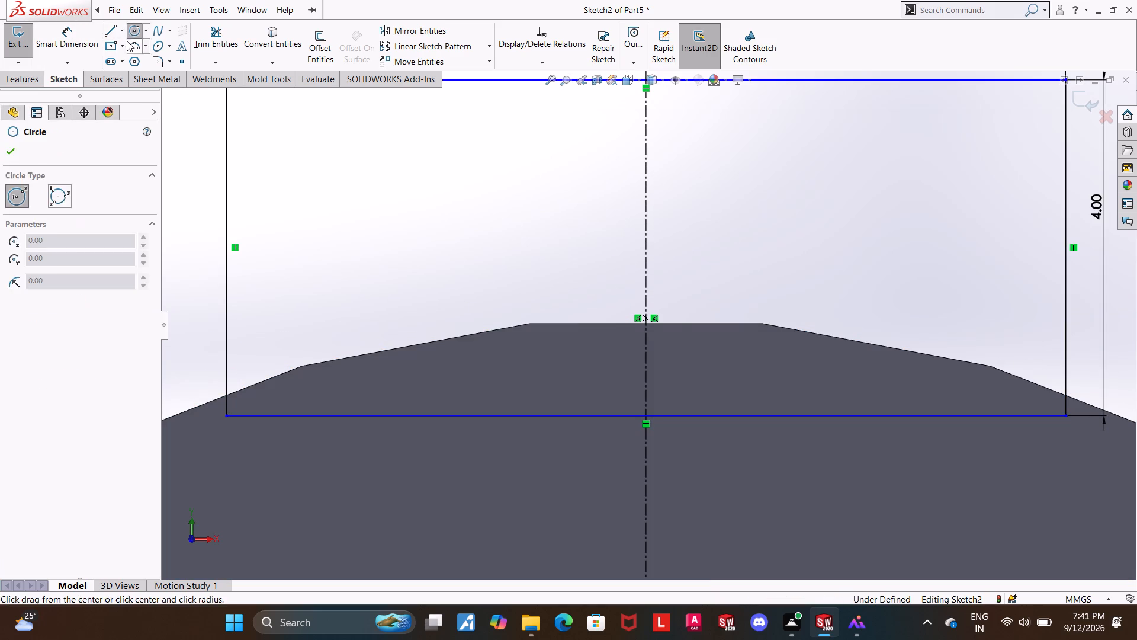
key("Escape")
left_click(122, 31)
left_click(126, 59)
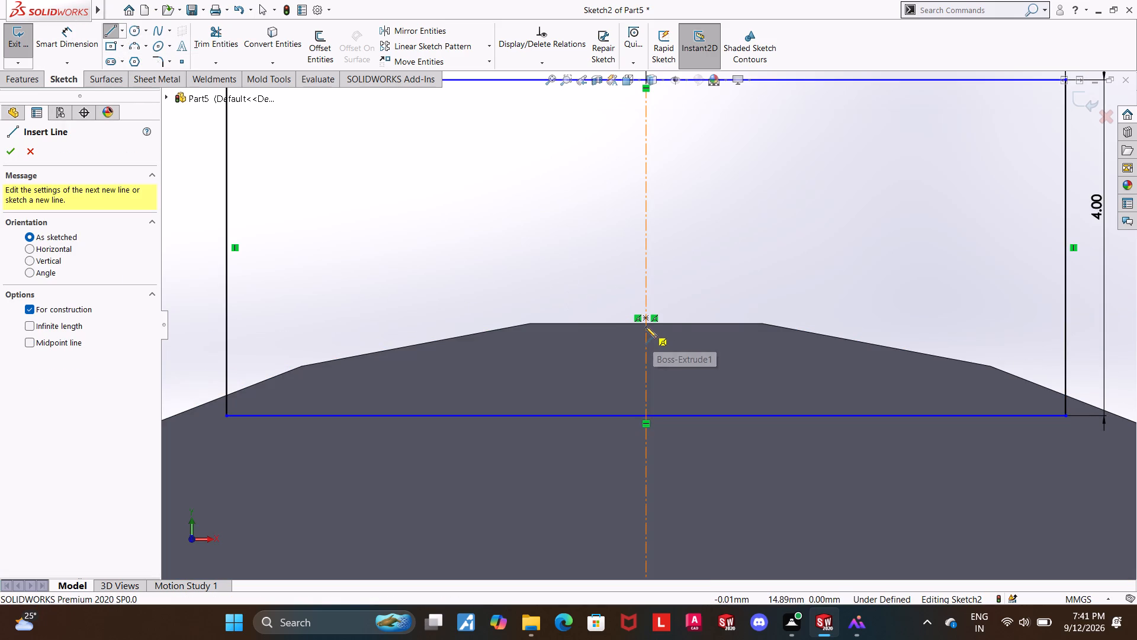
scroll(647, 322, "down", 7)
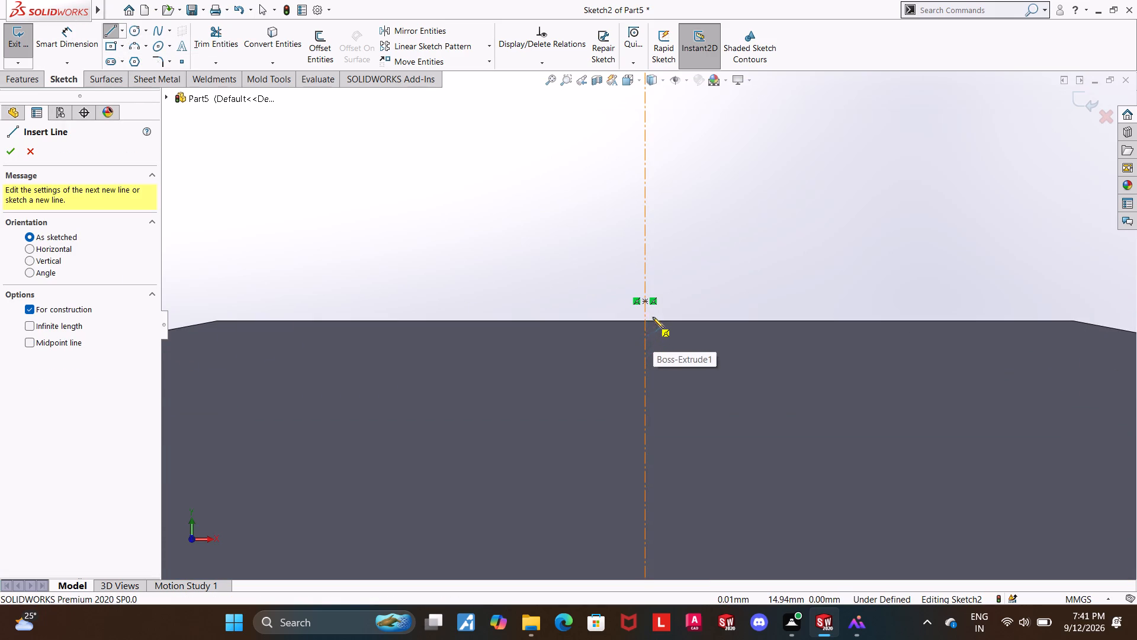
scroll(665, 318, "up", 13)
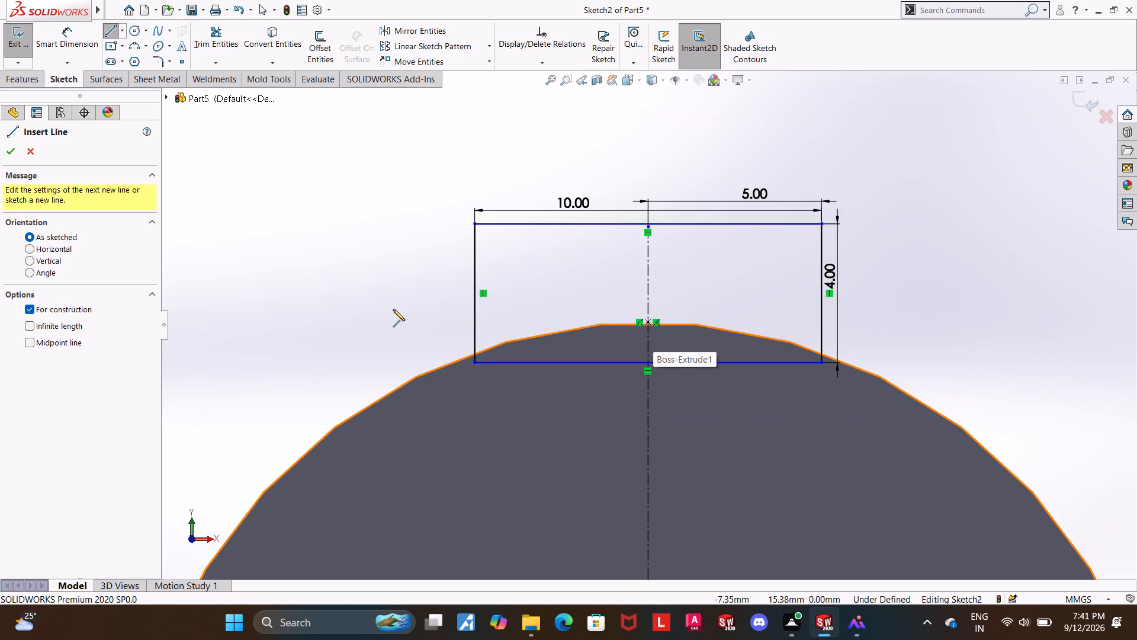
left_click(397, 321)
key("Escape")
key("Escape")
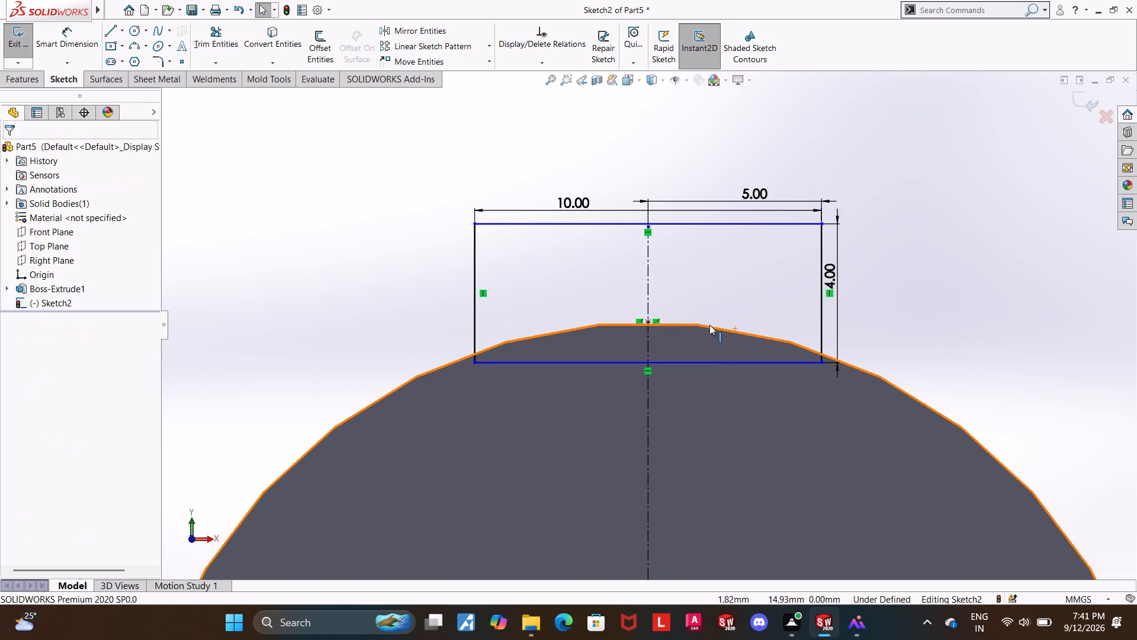
Set the rectangle's height dimension to 6 mm.
scroll(690, 324, "down", 4)
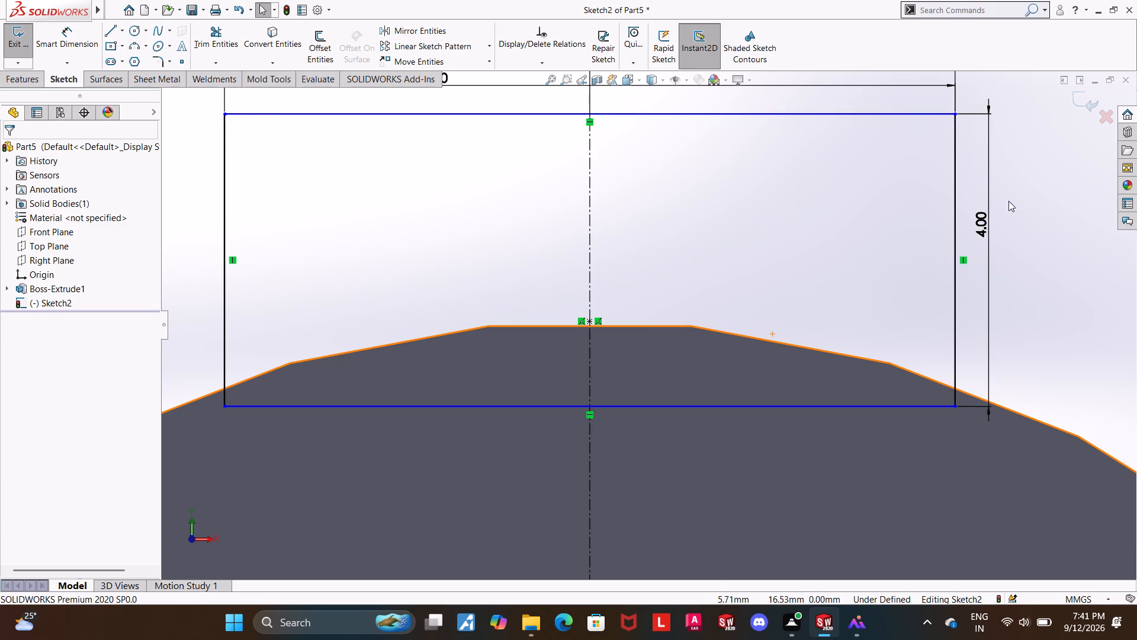
double_click(986, 219)
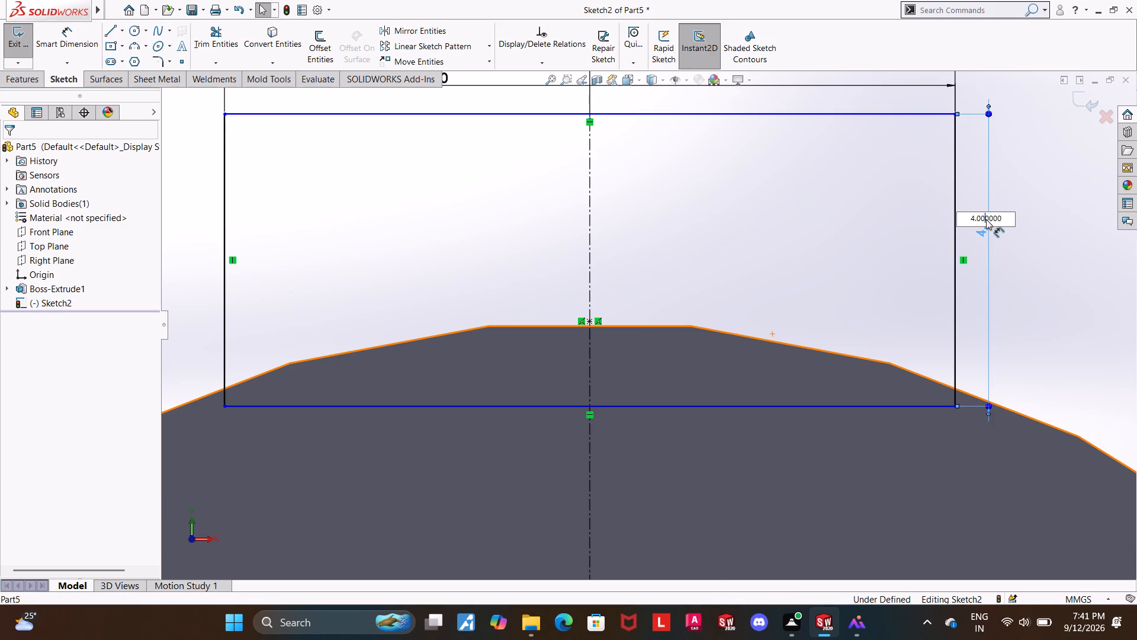
key("6")
key("Return")
key("Escape")
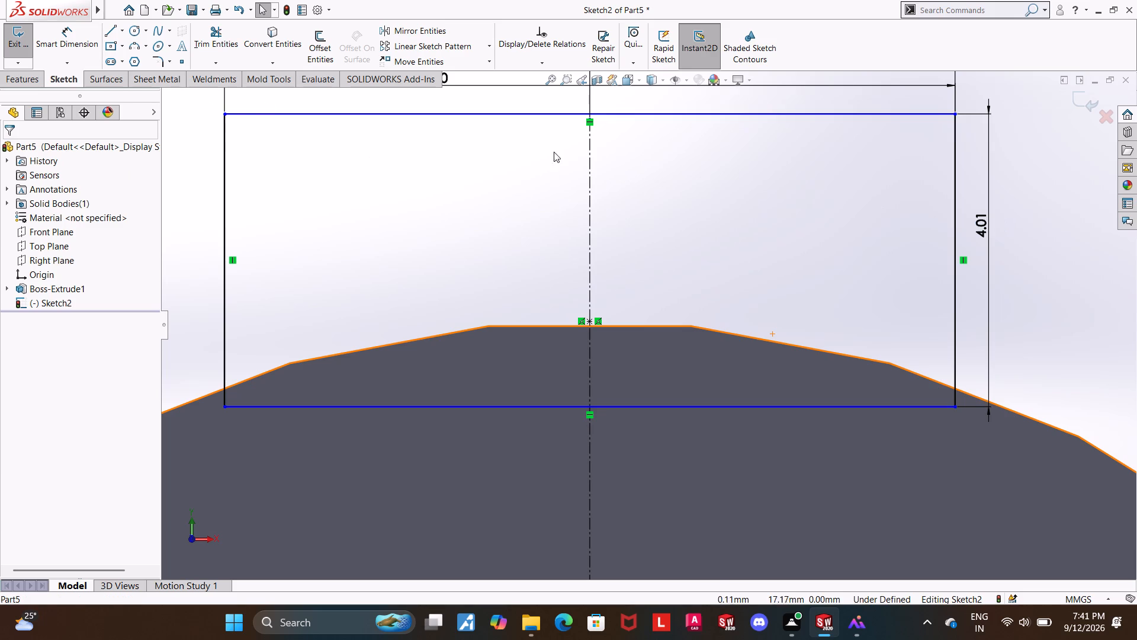
key("Escape")
double_click(978, 222)
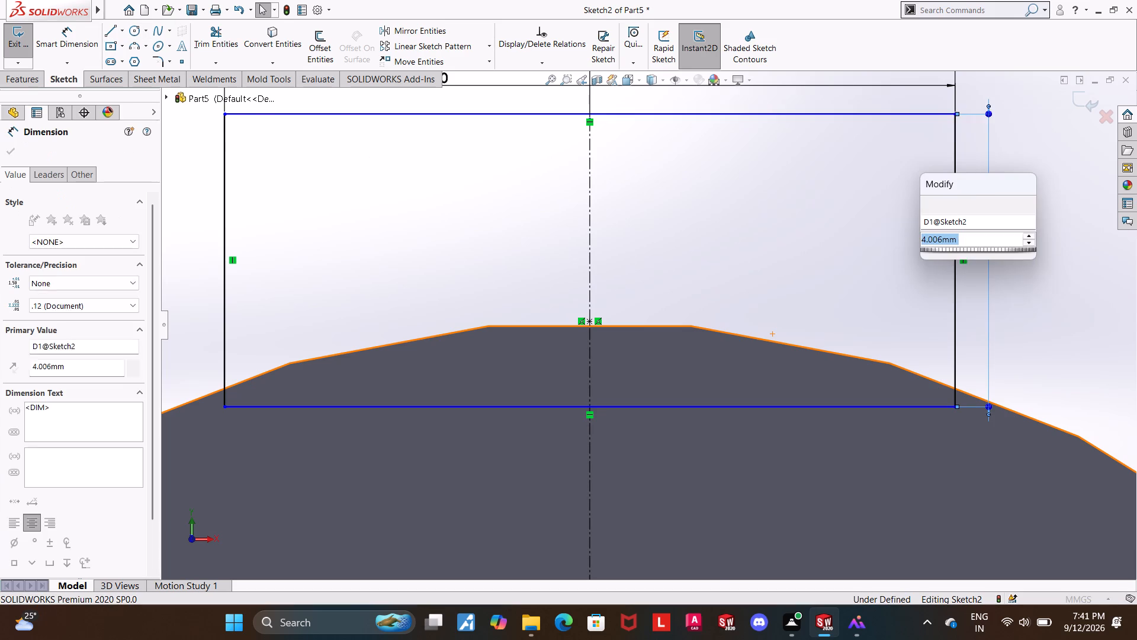
key("6")
key("Return")
key("Escape")
key("Escape")
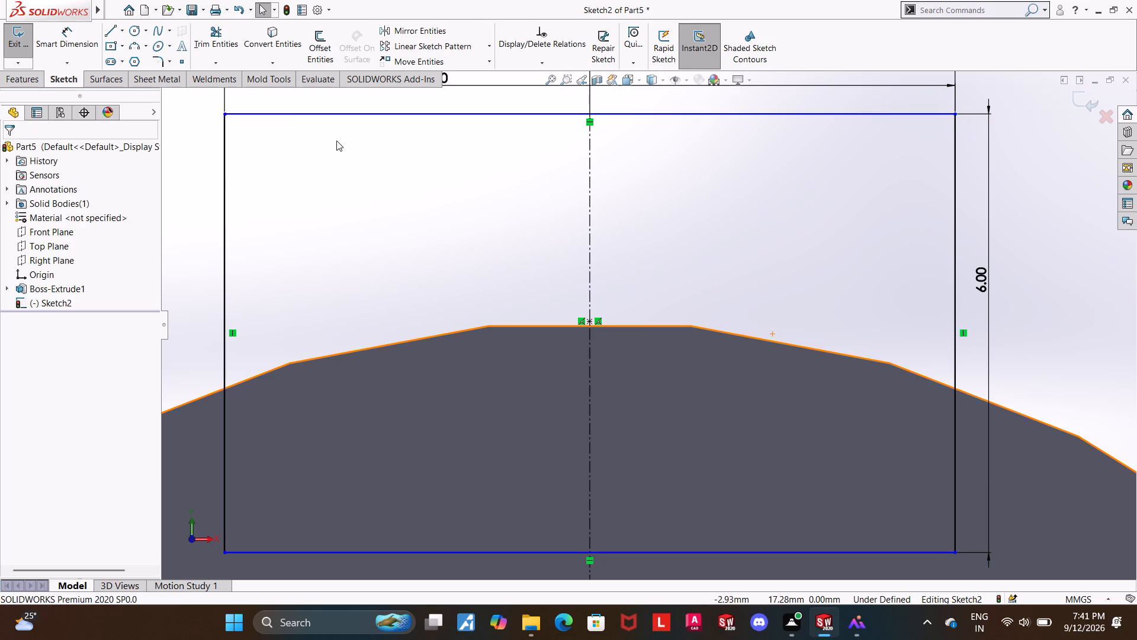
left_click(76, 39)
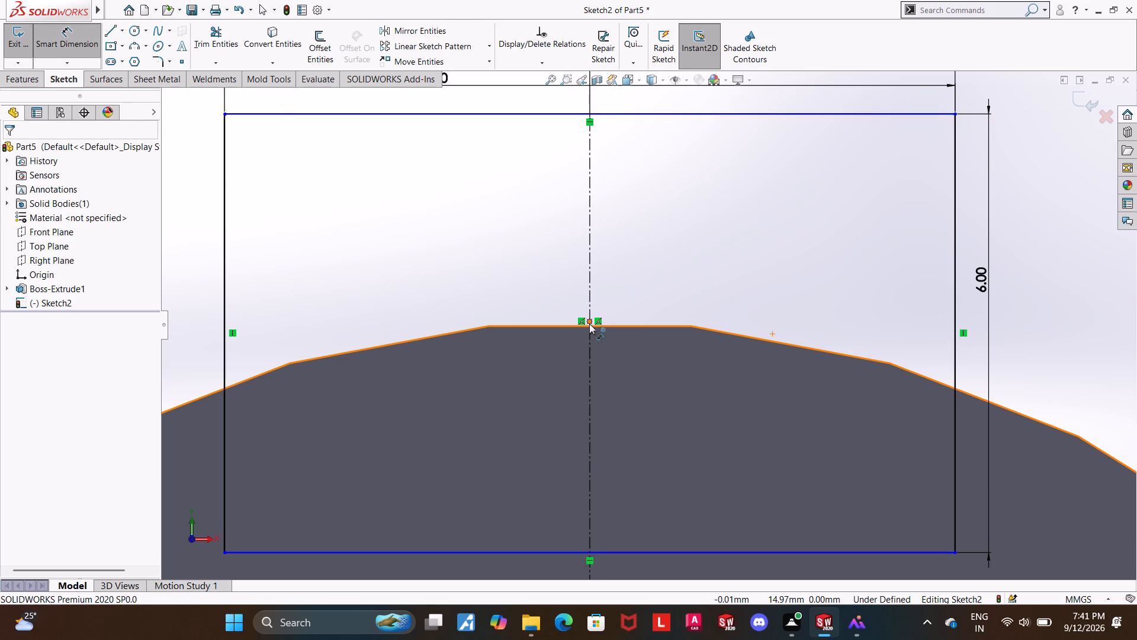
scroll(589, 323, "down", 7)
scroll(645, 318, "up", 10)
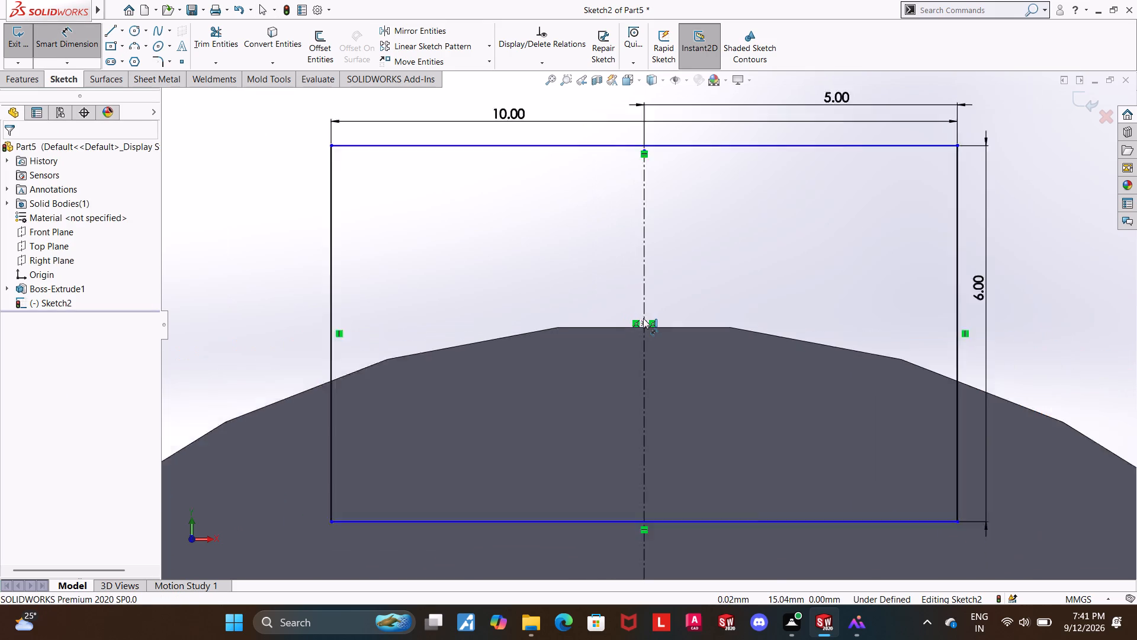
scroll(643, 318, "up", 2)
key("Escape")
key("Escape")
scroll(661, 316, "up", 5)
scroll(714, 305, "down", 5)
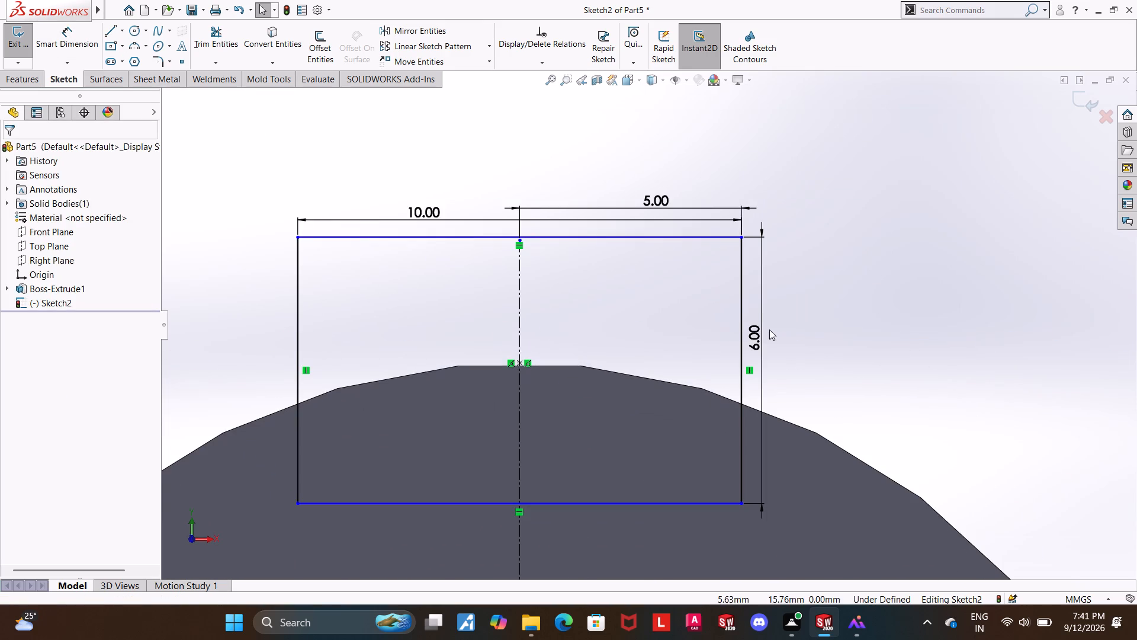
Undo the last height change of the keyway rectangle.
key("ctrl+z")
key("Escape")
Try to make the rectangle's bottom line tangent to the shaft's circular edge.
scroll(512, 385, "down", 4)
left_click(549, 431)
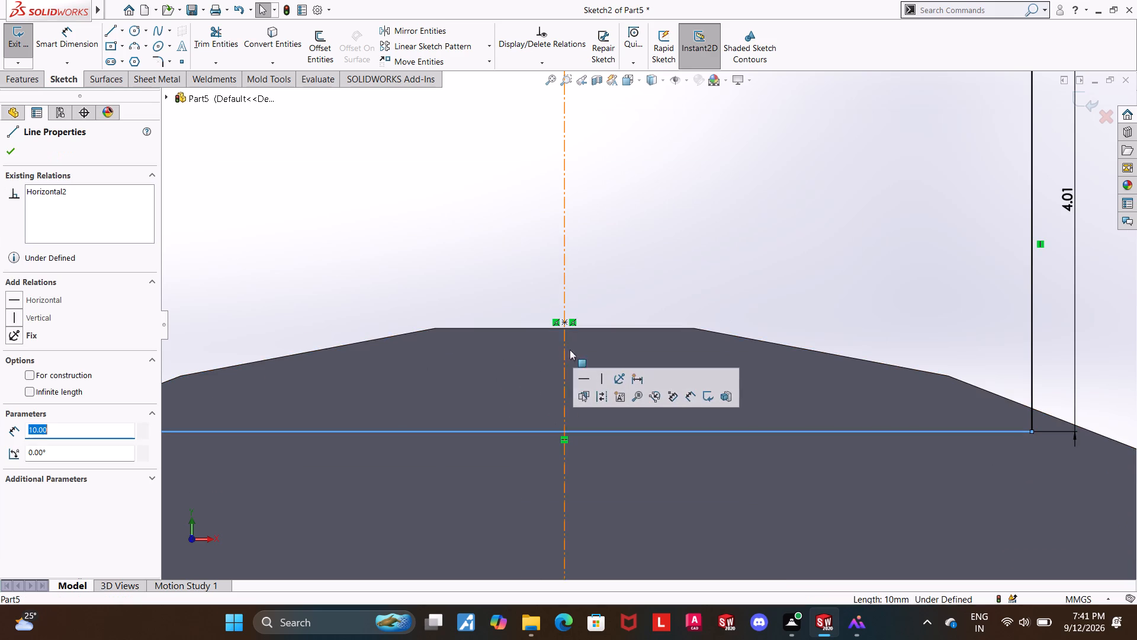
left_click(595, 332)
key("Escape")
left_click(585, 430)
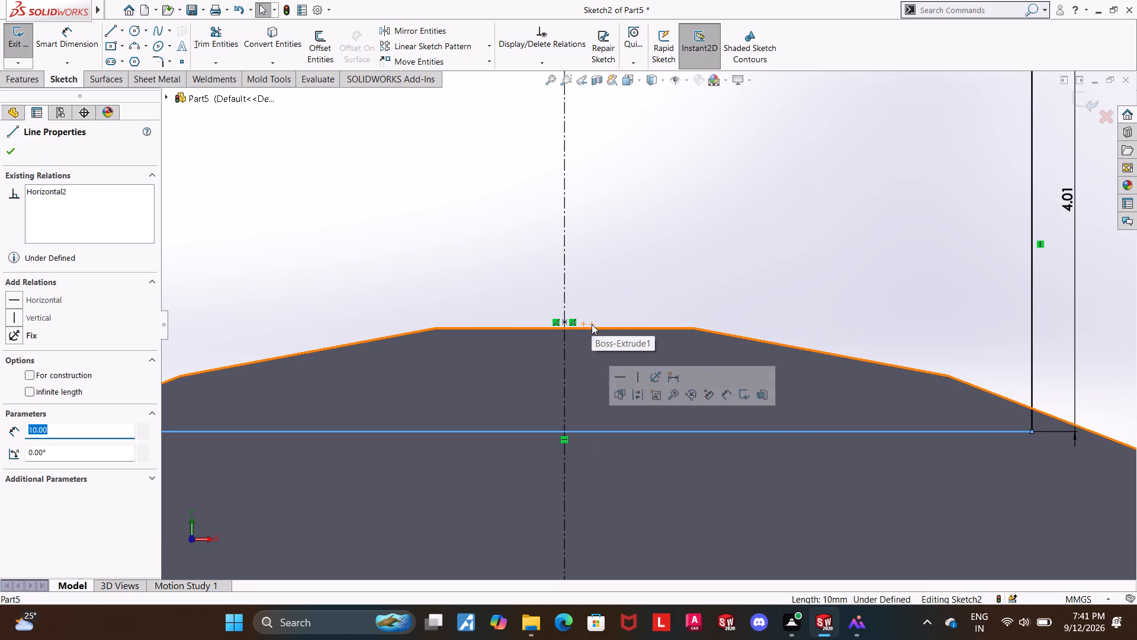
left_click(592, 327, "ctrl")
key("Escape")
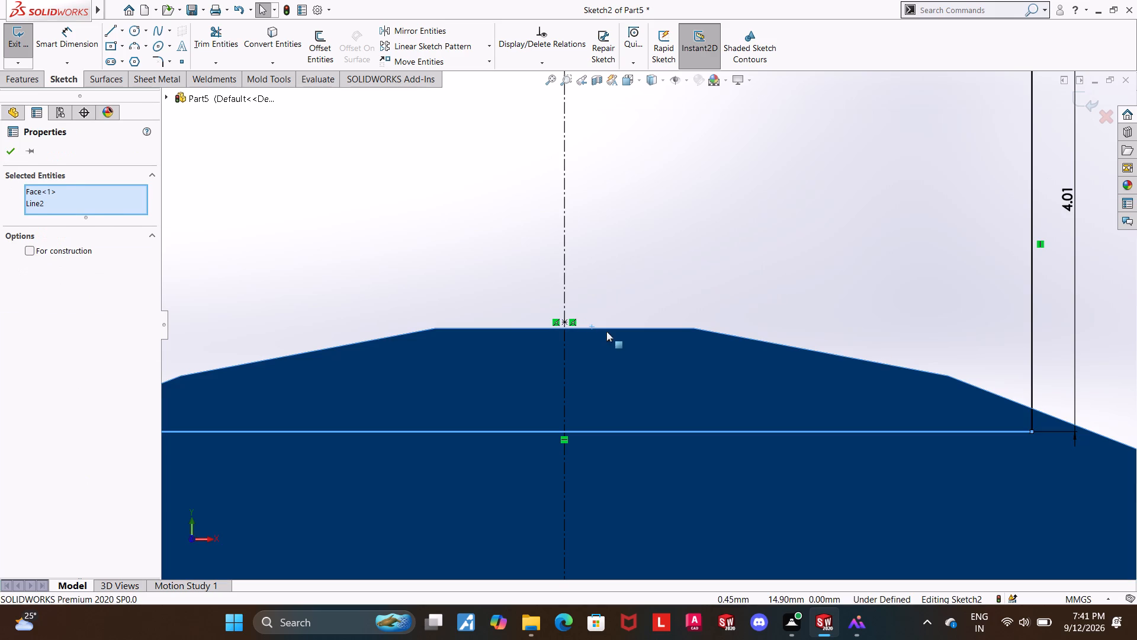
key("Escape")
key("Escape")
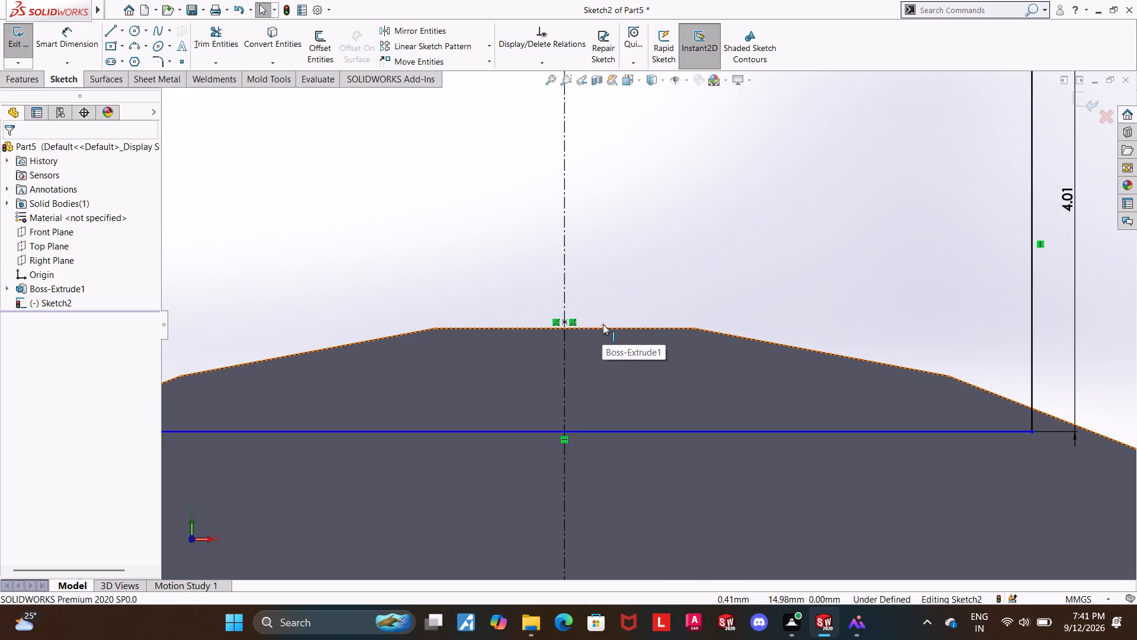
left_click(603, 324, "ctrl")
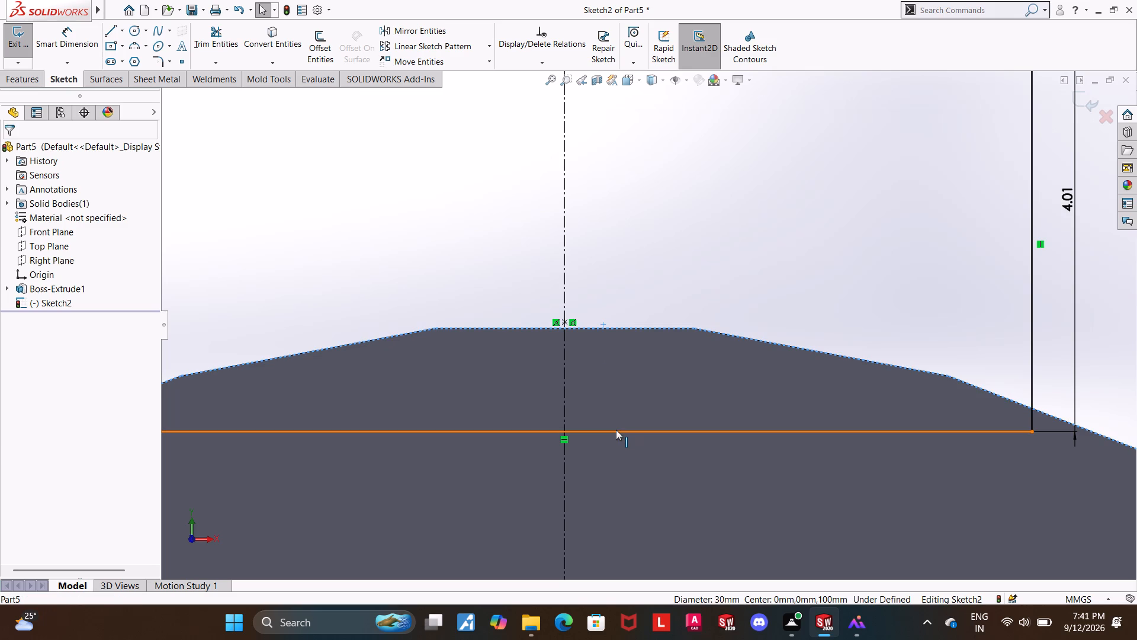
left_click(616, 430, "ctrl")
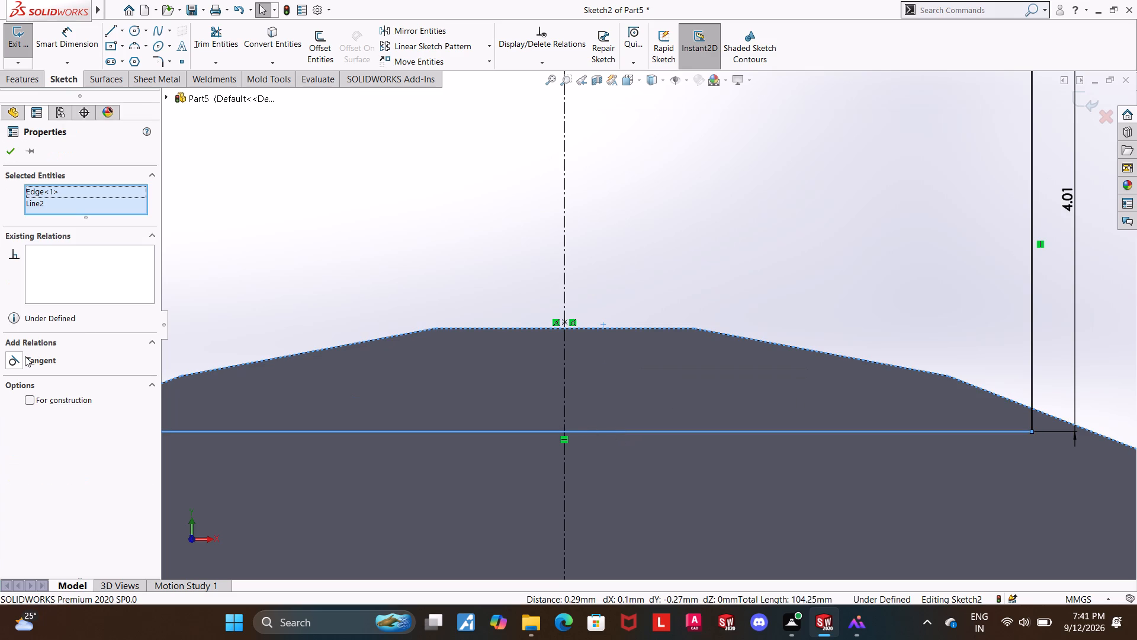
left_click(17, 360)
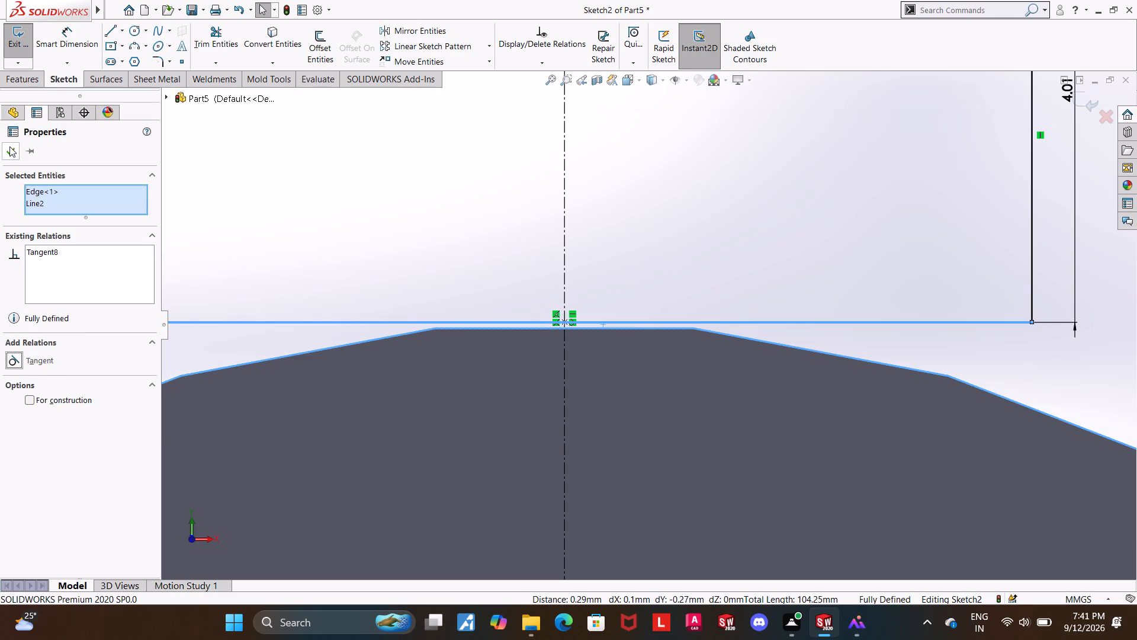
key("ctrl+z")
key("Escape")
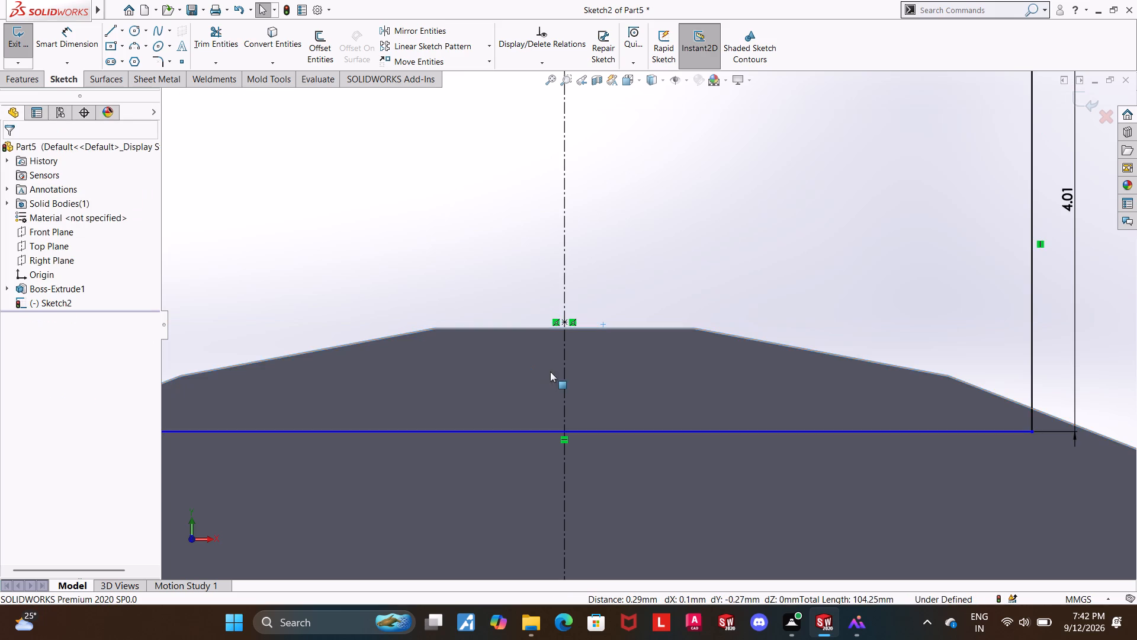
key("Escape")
Exit the keyway sketch and discard its changes.
scroll(576, 370, "up", 7)
scroll(634, 311, "down", 2)
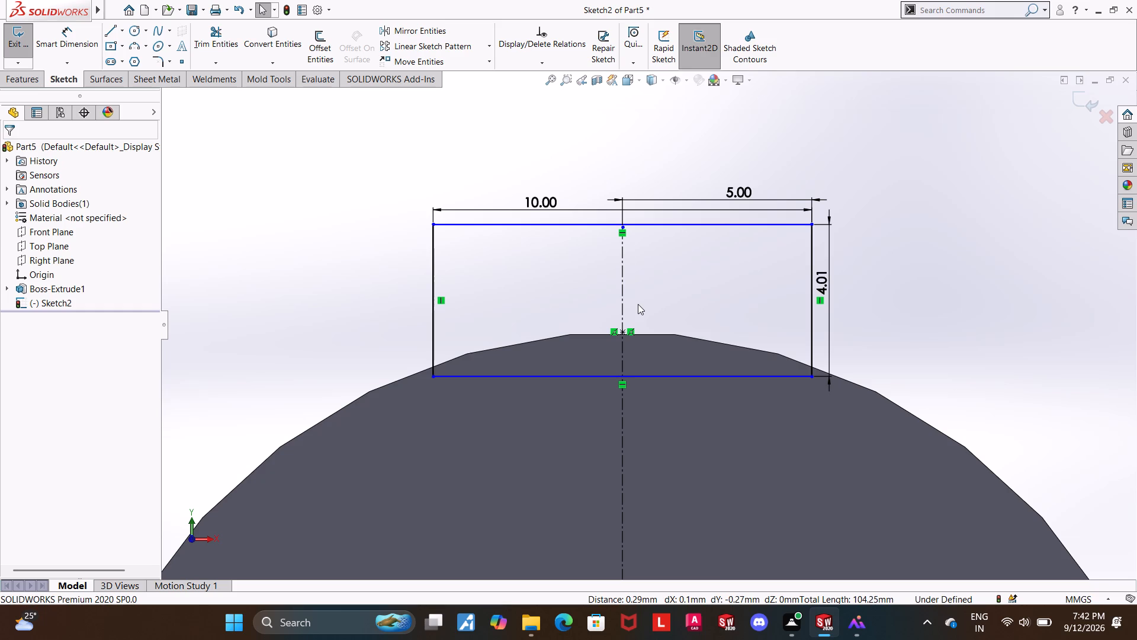
left_click(1101, 115)
left_click(550, 313)
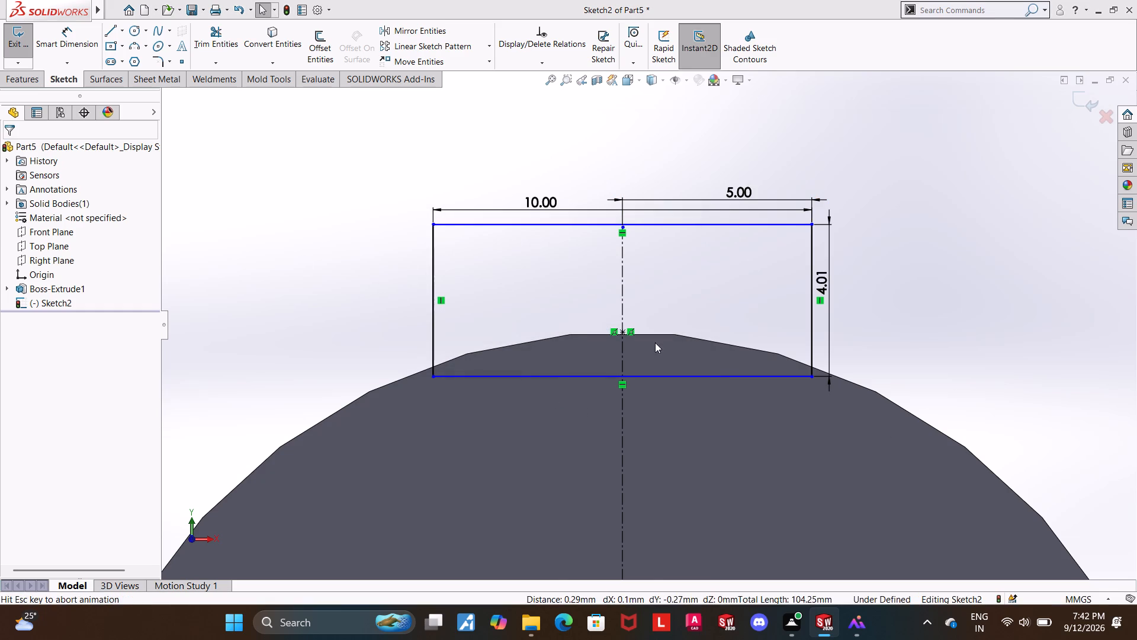
left_click(1106, 129)
Start a new sketch on the shaft's circular end face and view it face-on.
scroll(629, 336, "up", 11)
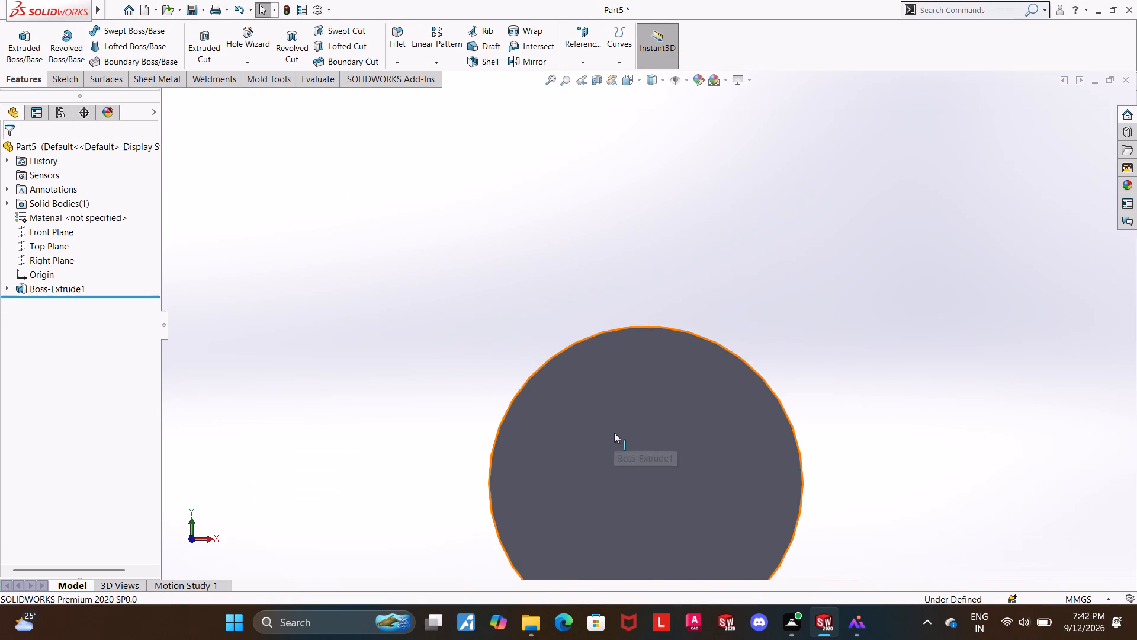
left_click(638, 452)
left_click(645, 391)
left_click(695, 357)
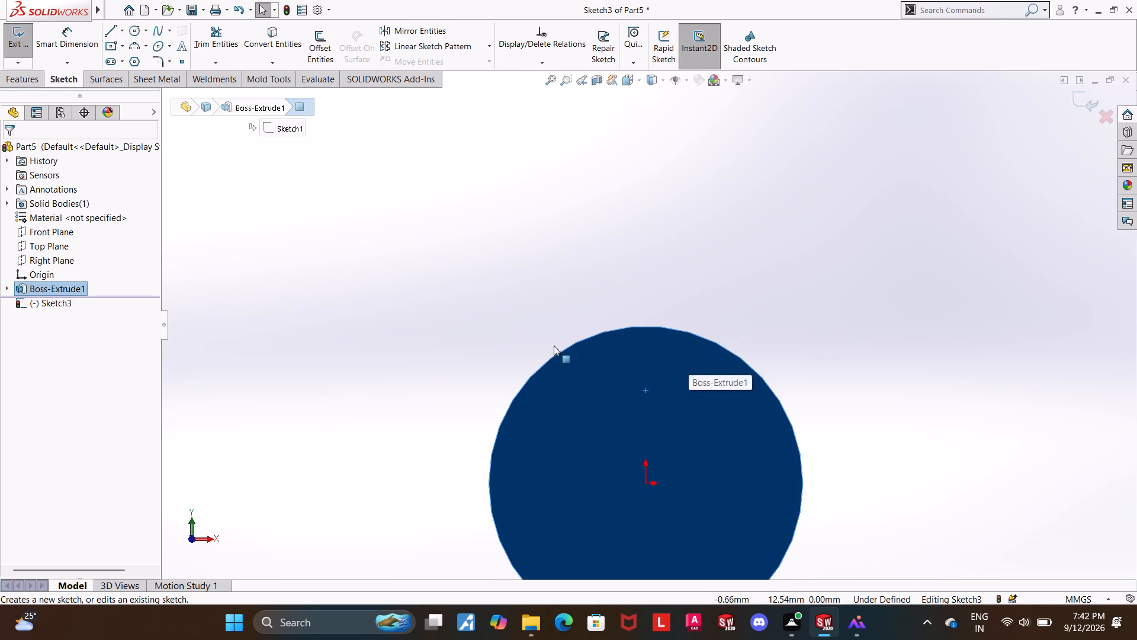
left_click(68, 303)
left_click(97, 289)
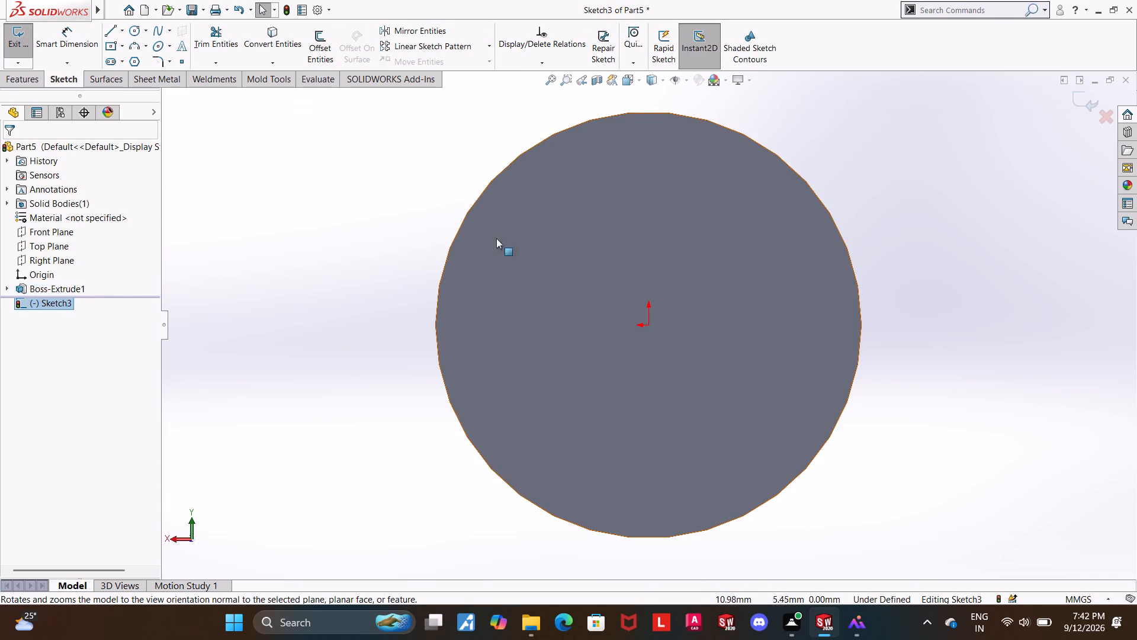
scroll(708, 321, "up", 1)
Draw a vertical centreline about 18.5 mm long from the origin up past the shaft's top edge.
left_click(123, 31)
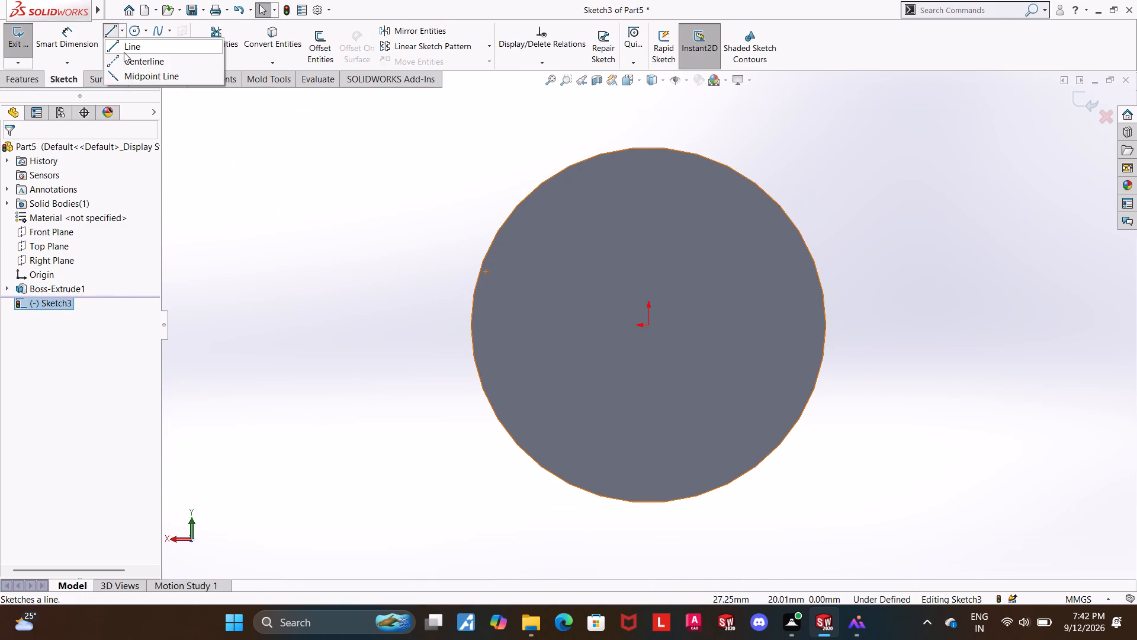
left_click(126, 57)
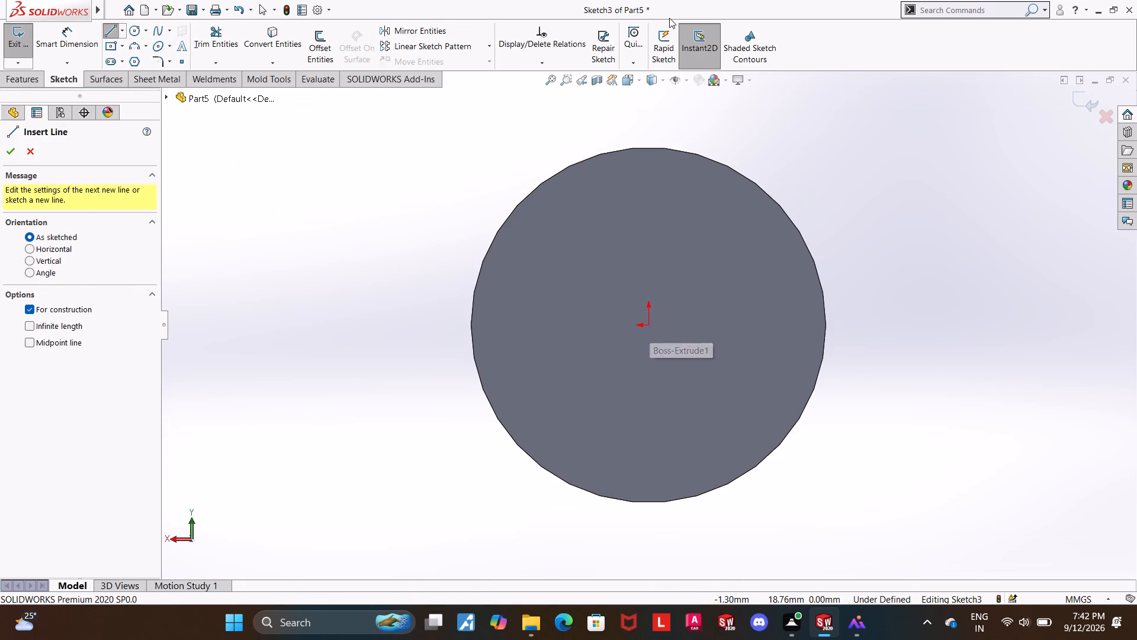
left_click(650, 324)
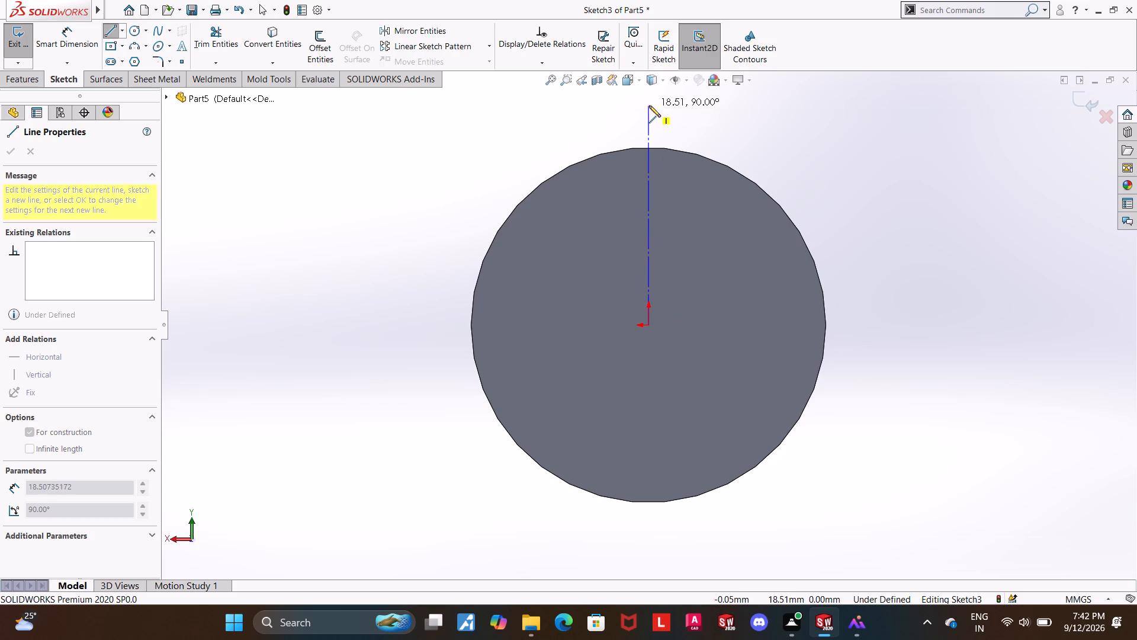
left_click(649, 105)
key("Escape")
key("Escape")
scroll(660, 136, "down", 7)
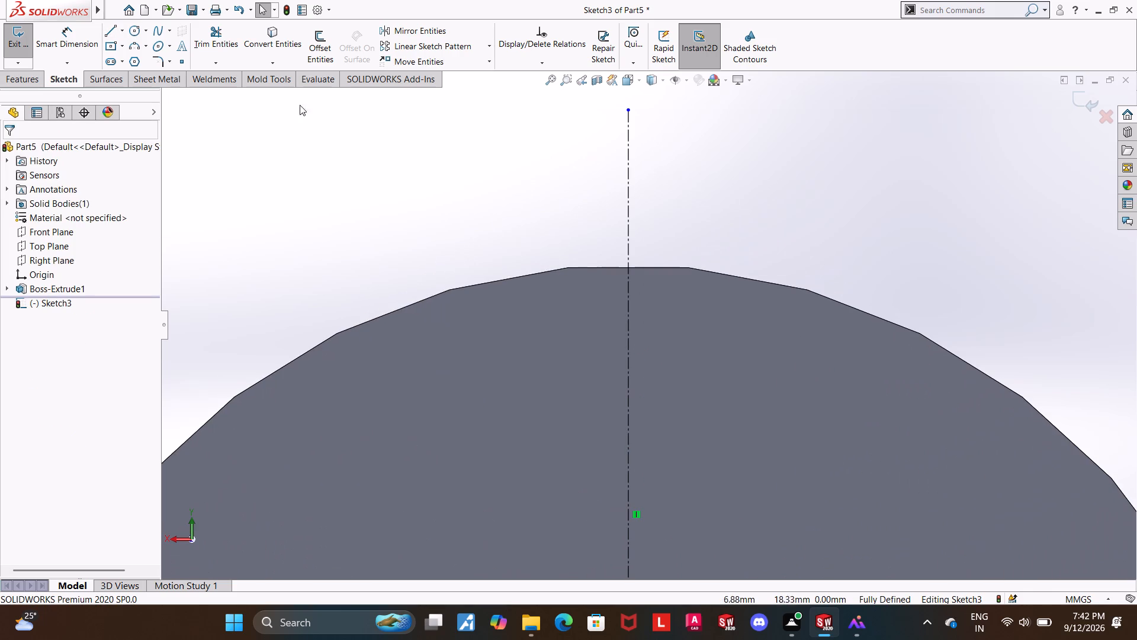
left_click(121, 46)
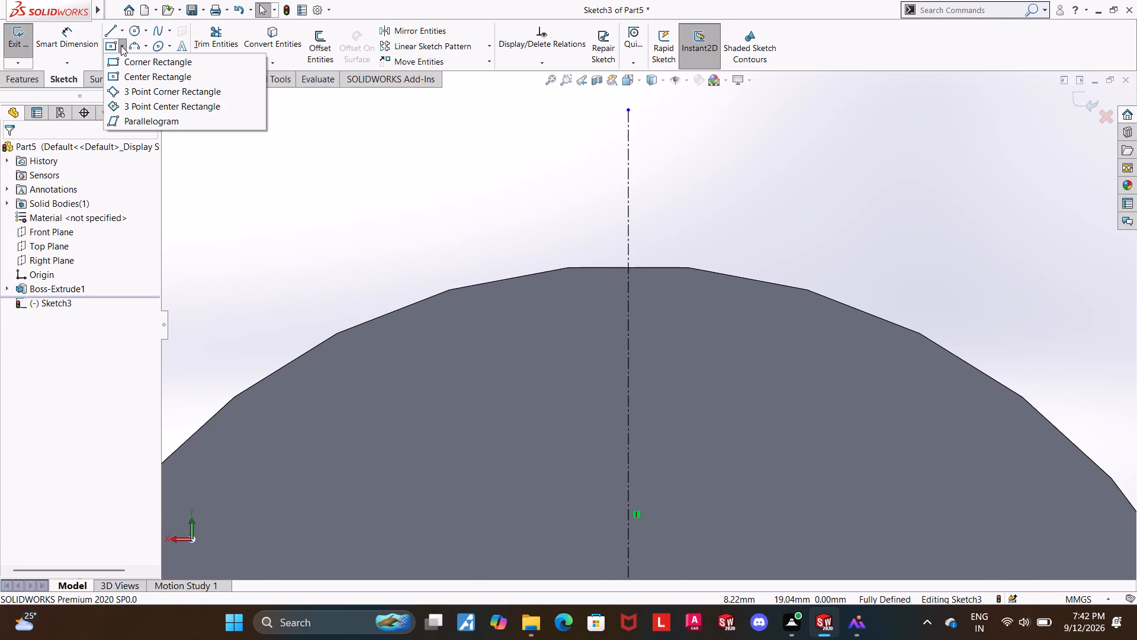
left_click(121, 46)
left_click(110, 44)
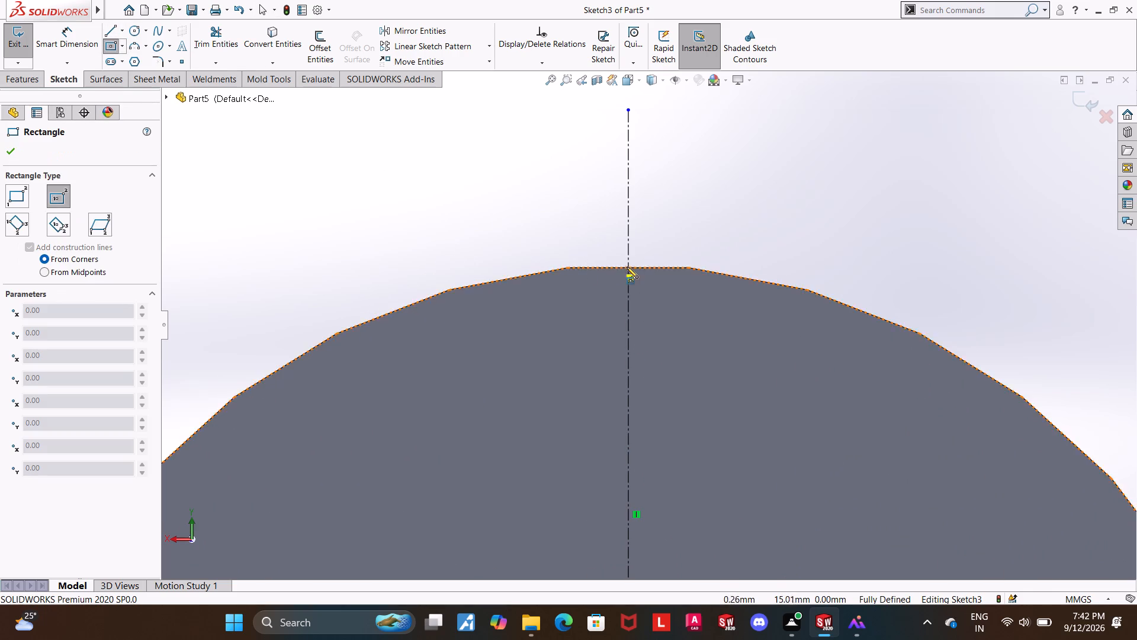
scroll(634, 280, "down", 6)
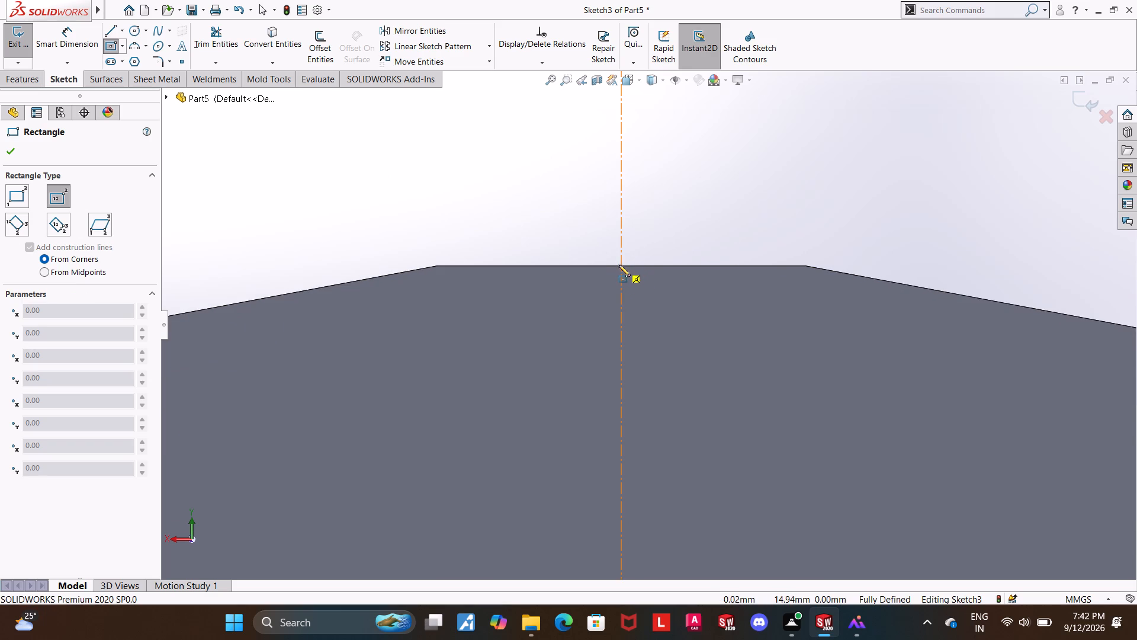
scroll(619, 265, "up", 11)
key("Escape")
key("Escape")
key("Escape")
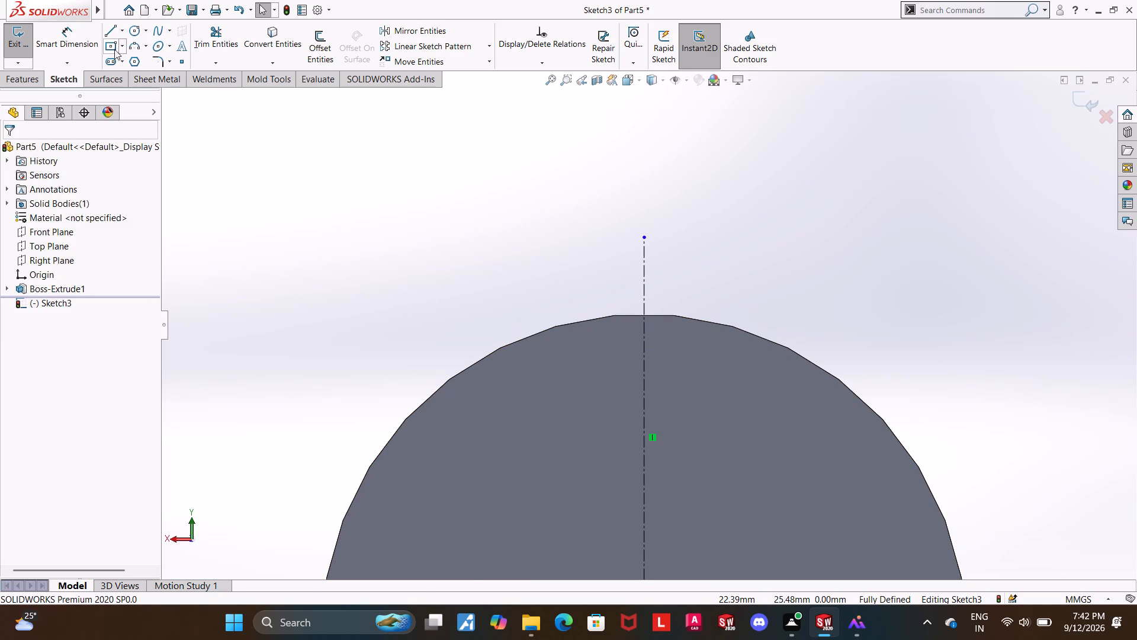
Draw a corner rectangle about 5.7 mm by 2.4 mm across the centreline, overlapping the shaft's top edge.
left_click(121, 49)
left_click(127, 63)
scroll(714, 341, "up", 1)
scroll(708, 344, "down", 4)
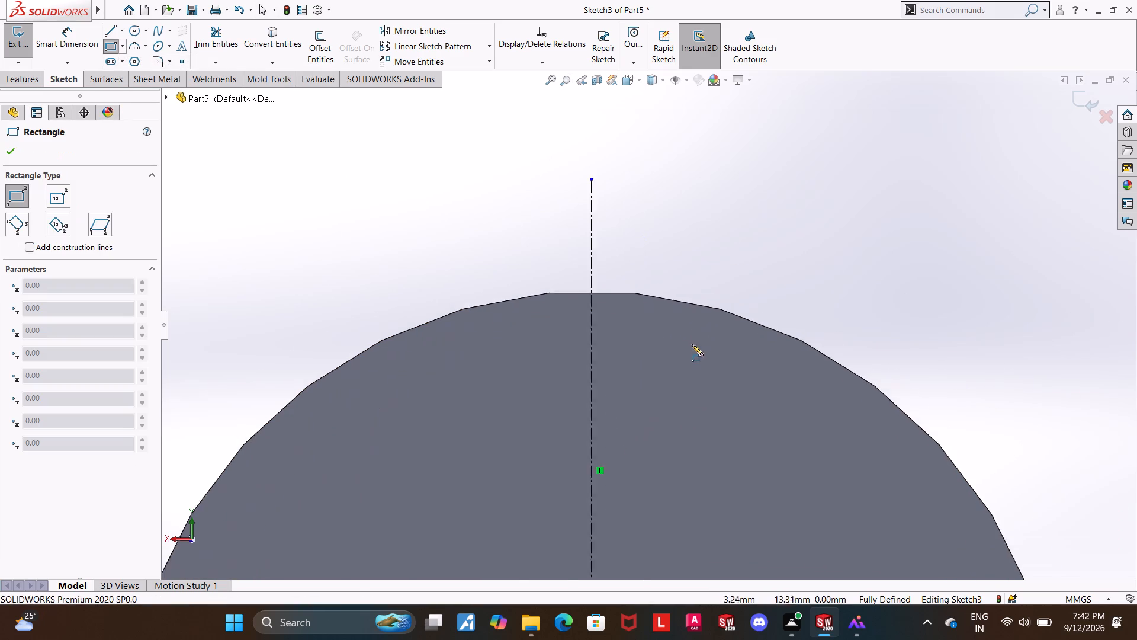
scroll(555, 306, "down", 3)
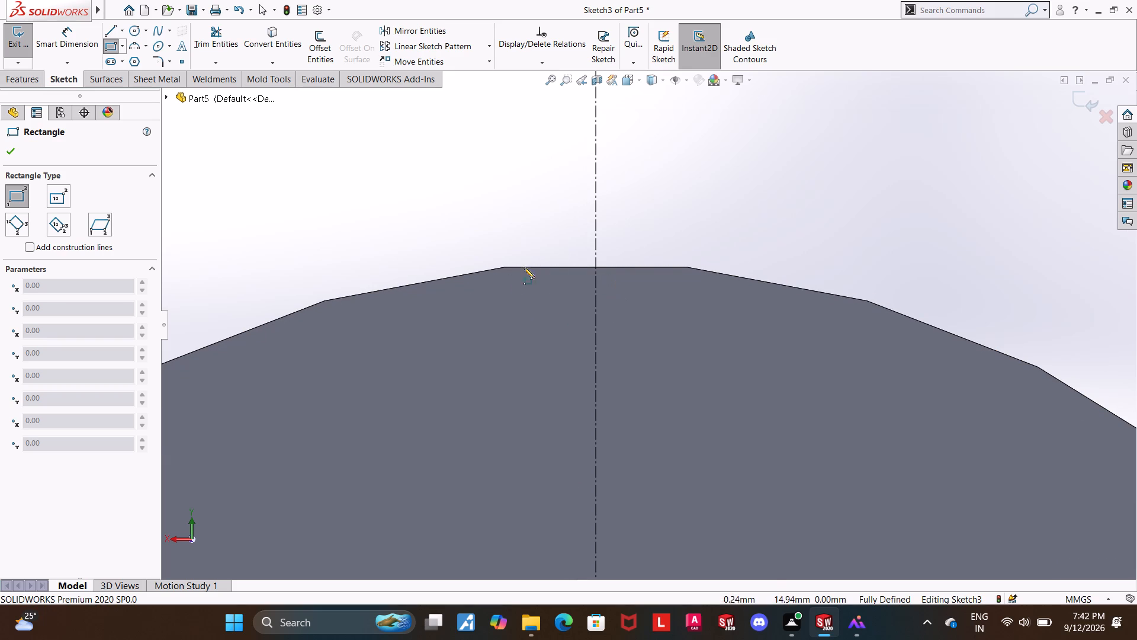
left_click(401, 258)
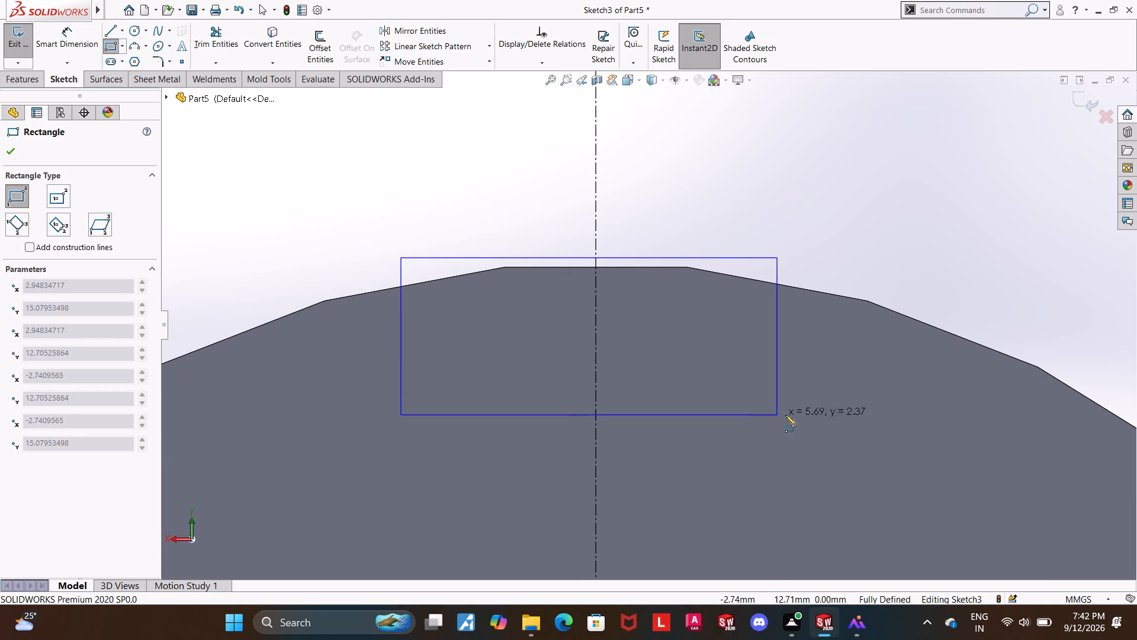
left_click(775, 417)
key("Escape")
key("Escape")
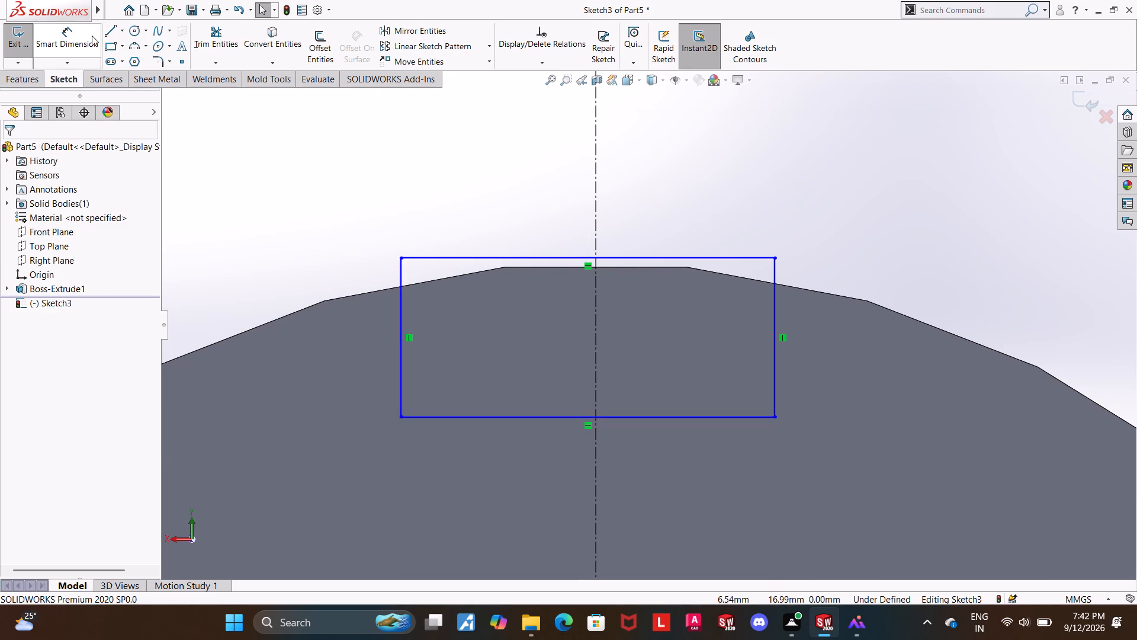
Dimension the rectangle's top edge to a width of 10 mm.
left_click(90, 36)
left_click(509, 258)
left_click(501, 231)
type("10")
key("Return")
key("Escape")
key("Escape")
Centre the rectangle by dimensioning 5 mm between the vertical centreline and its right side.
left_click(79, 34)
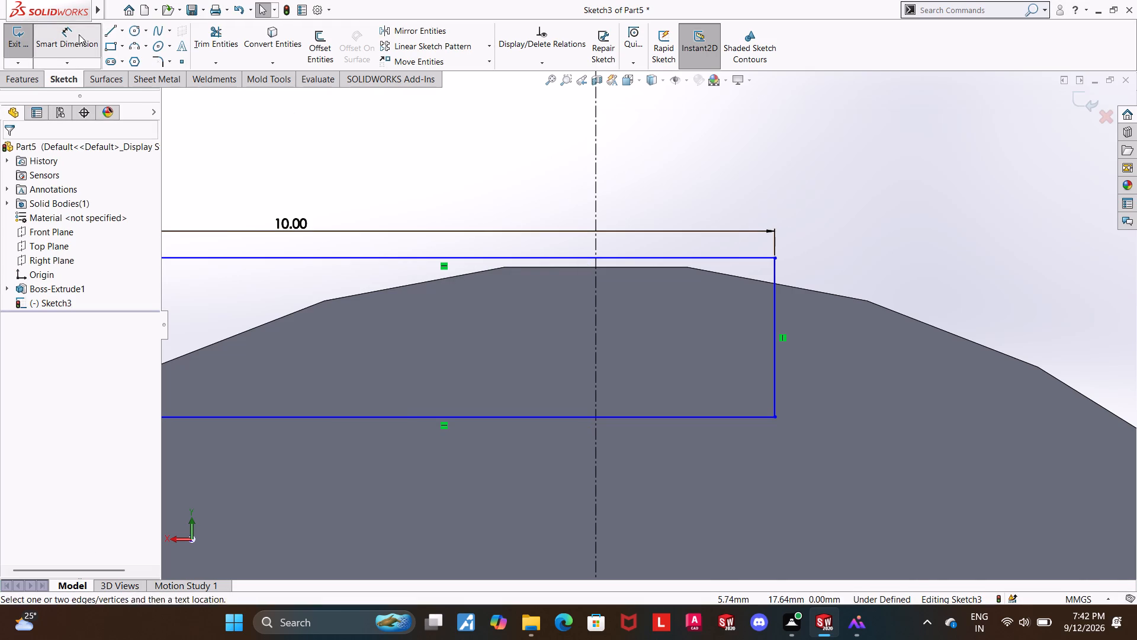
left_click(595, 319)
left_click(773, 322)
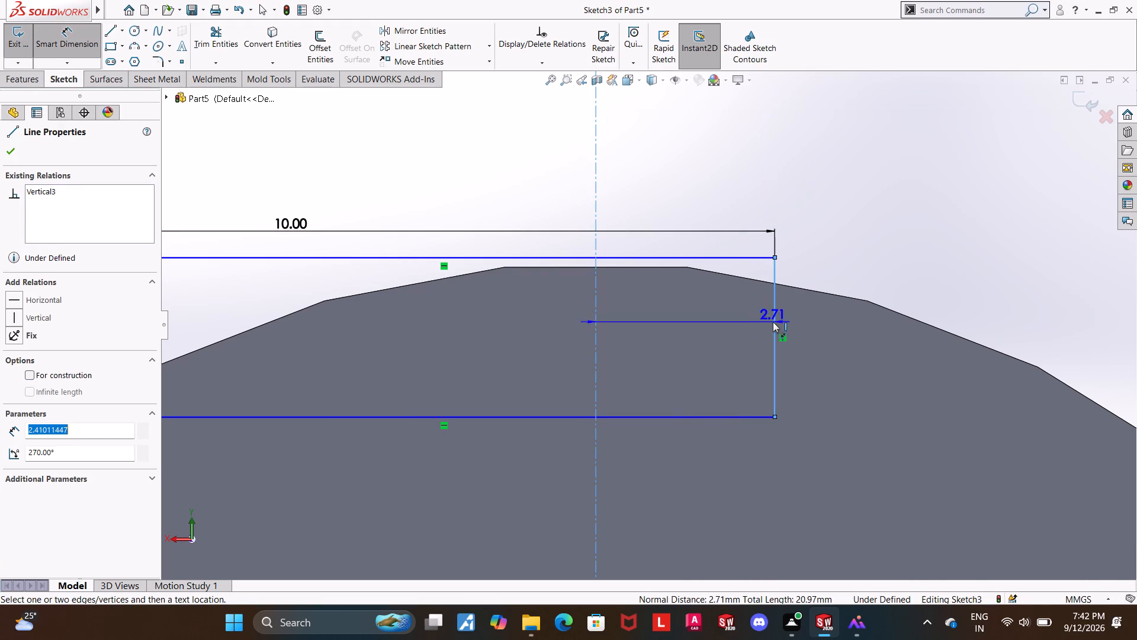
left_click(711, 463)
key("5")
key("Return")
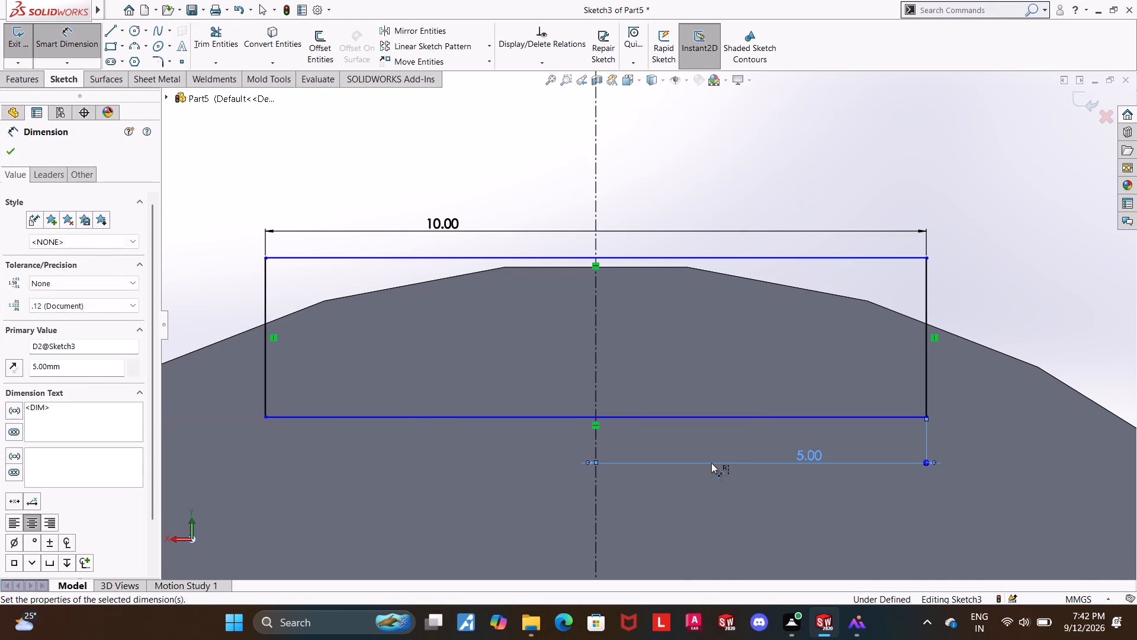
key("Escape")
key("Escape")
Dimension the rectangle's right side to a height of 4 mm.
left_click(91, 43)
left_click(929, 309)
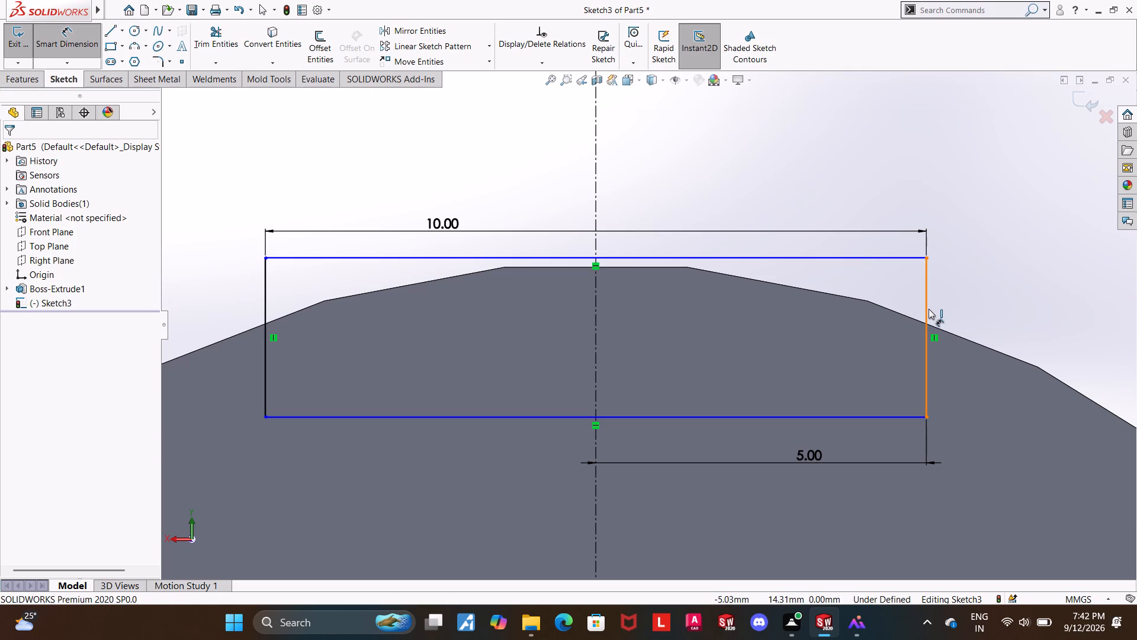
left_click(963, 297)
key("4")
key("Return")
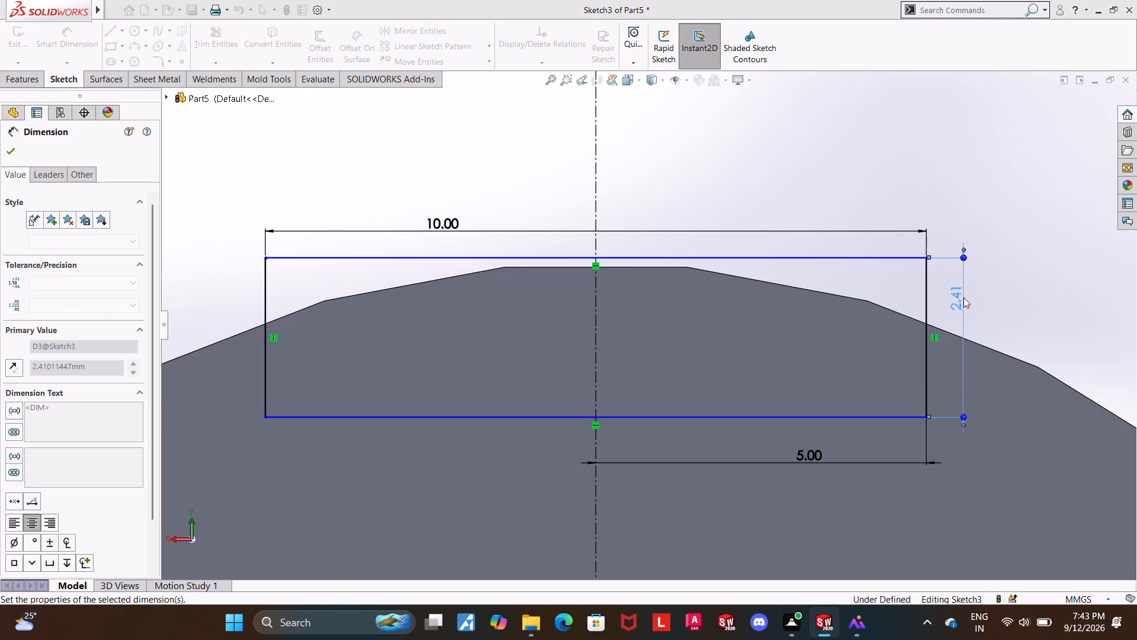
key("Escape")
key("Escape")
Dimension the rectangle's top edge 15 mm above the shaft centre origin.
scroll(801, 249, "up", 5)
scroll(747, 358, "down", 4)
key("Escape")
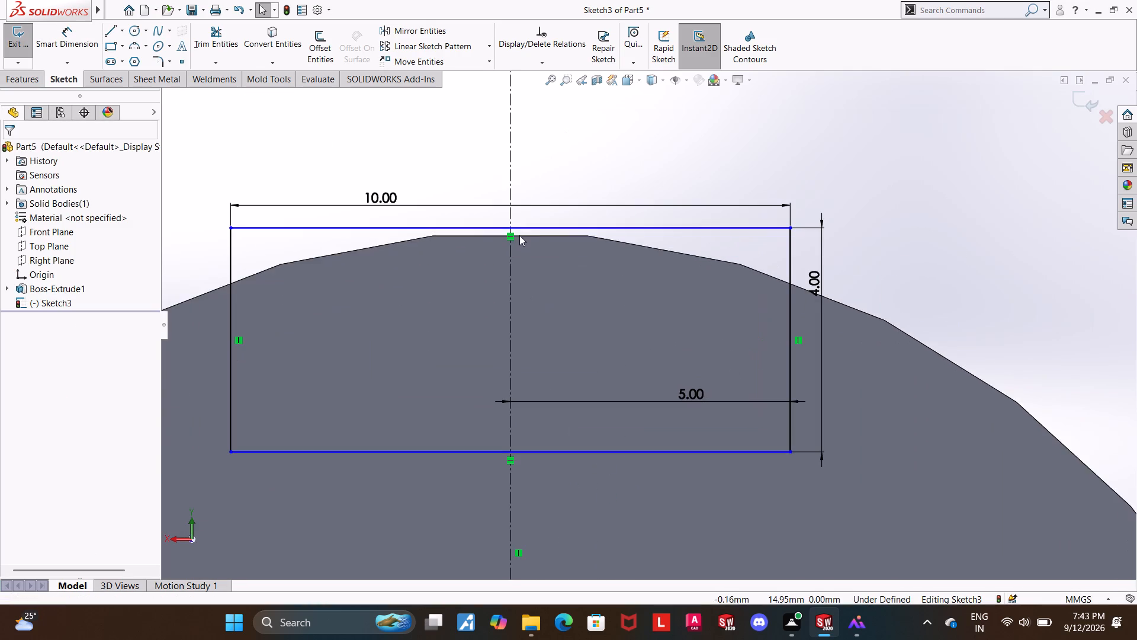
scroll(490, 230, "down", 3)
left_click(63, 39)
scroll(552, 247, "up", 2)
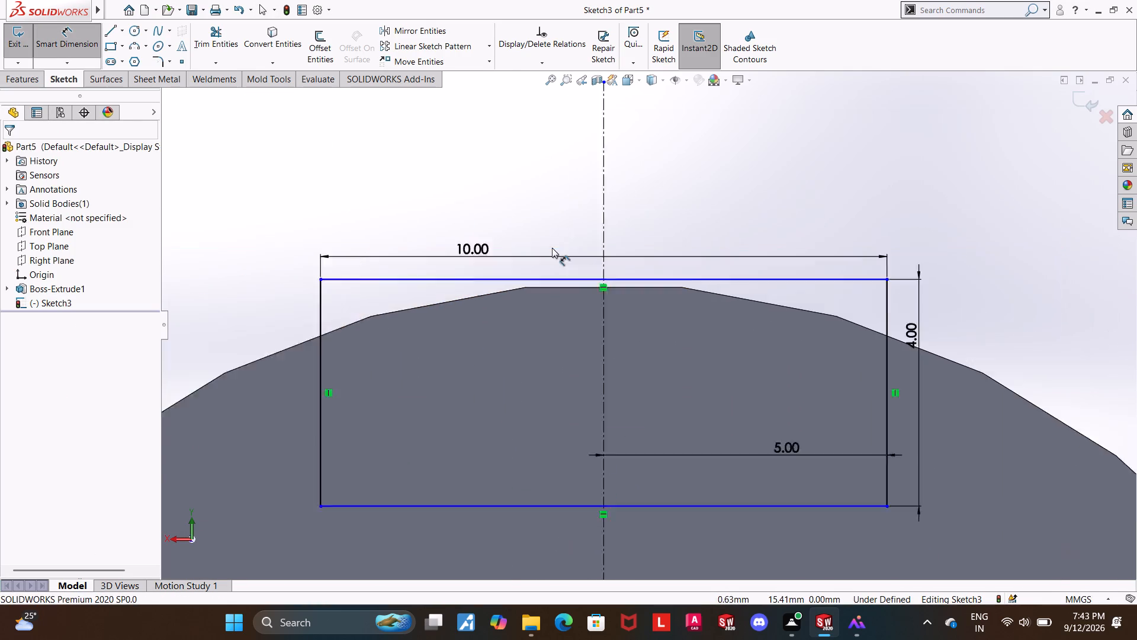
scroll(552, 248, "up", 10)
left_click(656, 315)
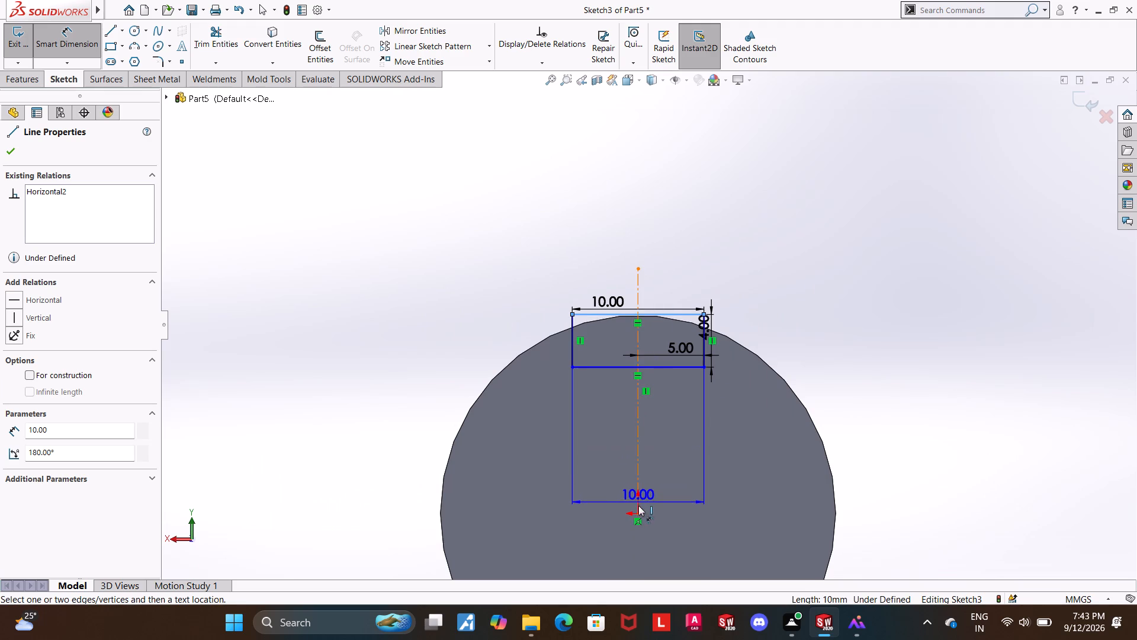
left_click(639, 514)
left_click(920, 478)
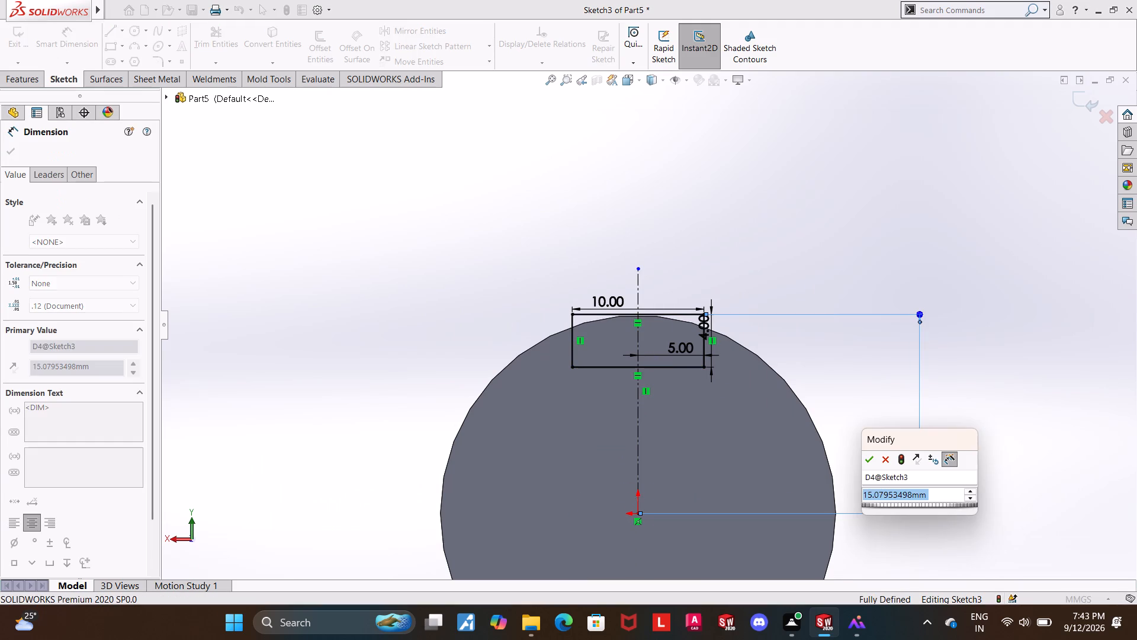
type("15")
key("Return")
key("Escape")
key("Escape")
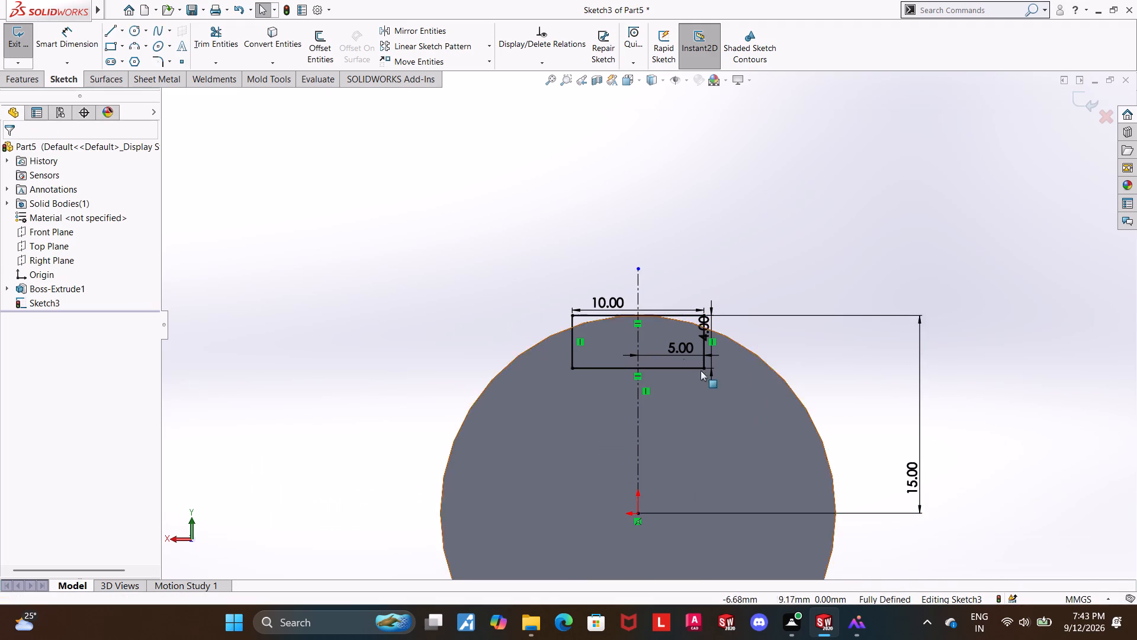
Exit the keyway sketch and cut-extrude its profile to a blind depth of 60 mm along the shaft.
scroll(614, 322, "down", 5)
scroll(680, 316, "down", 7)
scroll(693, 309, "up", 8)
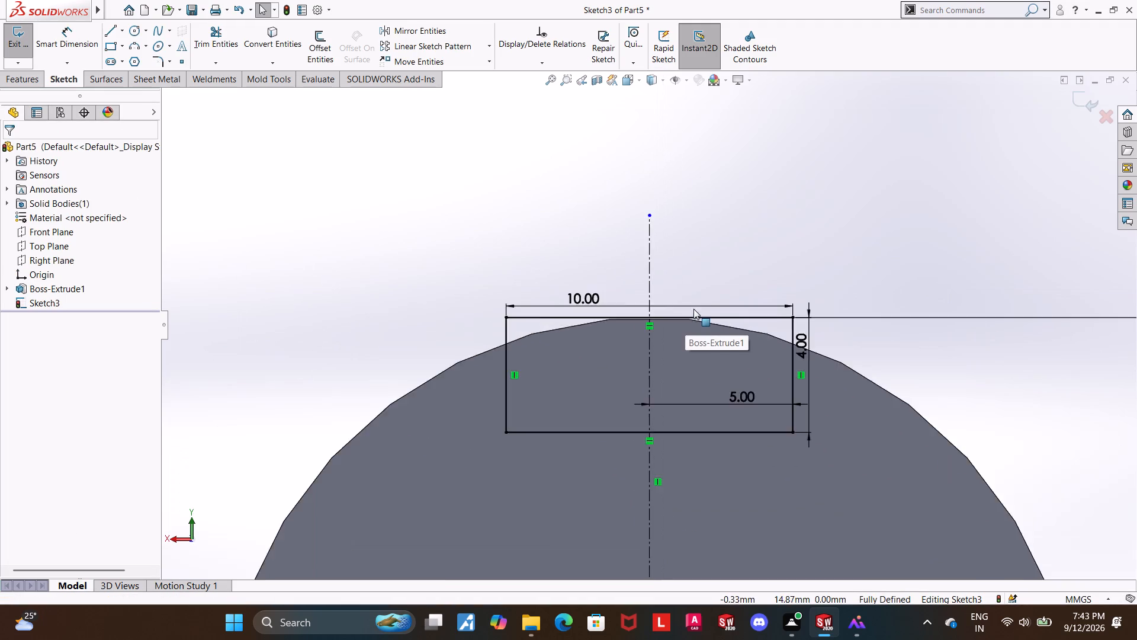
scroll(693, 309, "up", 6)
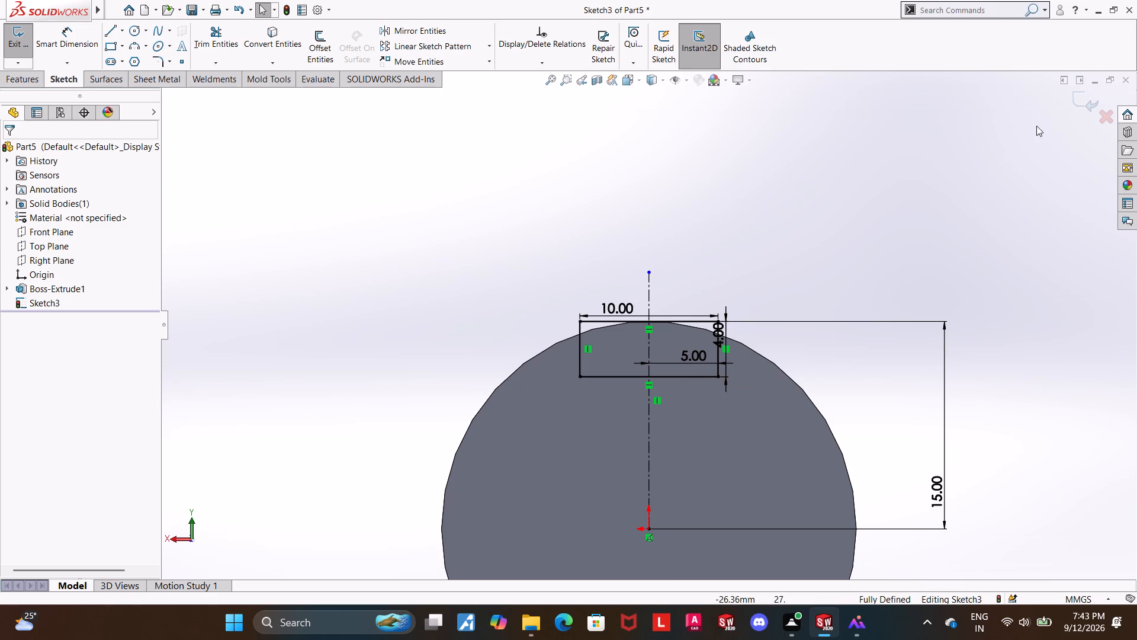
left_click(1083, 93)
middle_click_drag(950, 179, 975, 185)
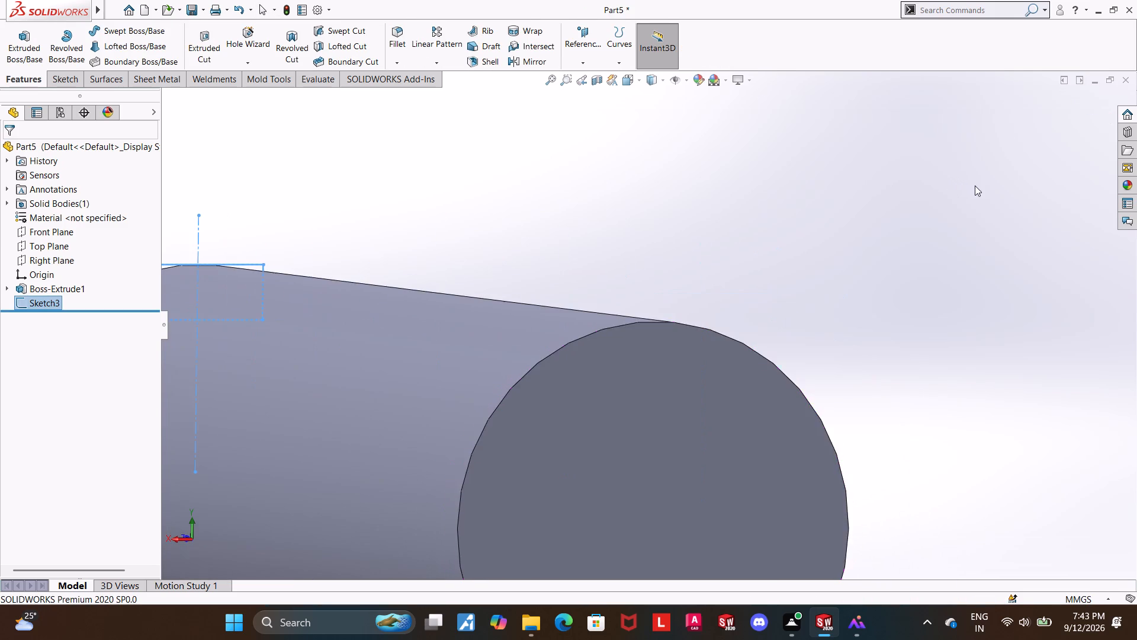
middle_click_drag(975, 185, 976, 186)
scroll(902, 201, "up", 3)
middle_click_drag(618, 235, 634, 240)
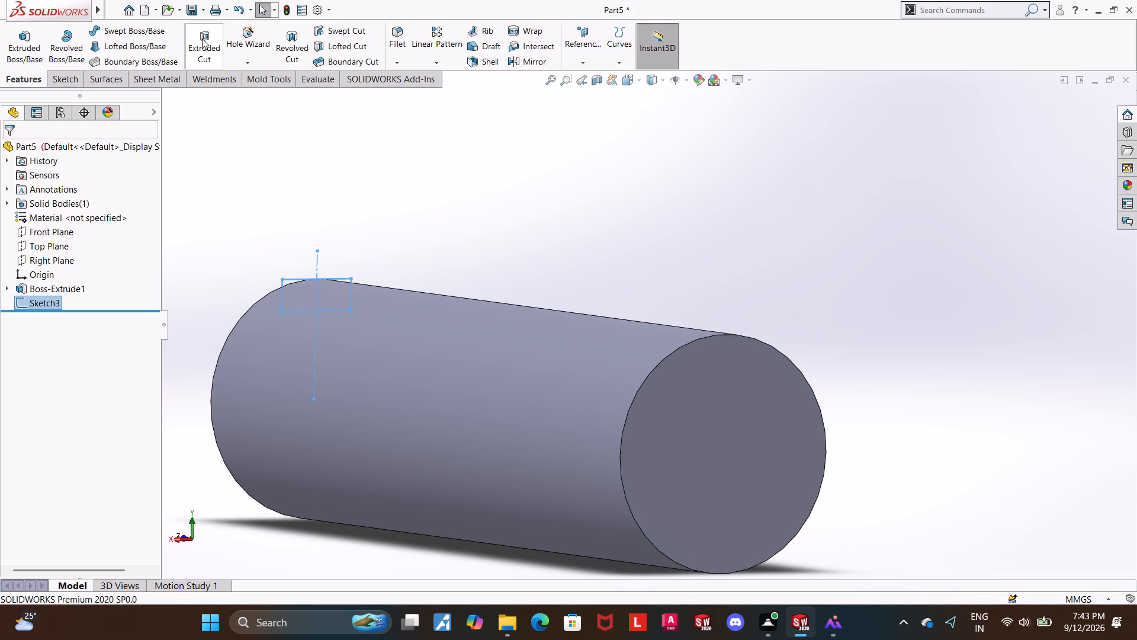
left_click(202, 39)
middle_click_drag(231, 217, 248, 222)
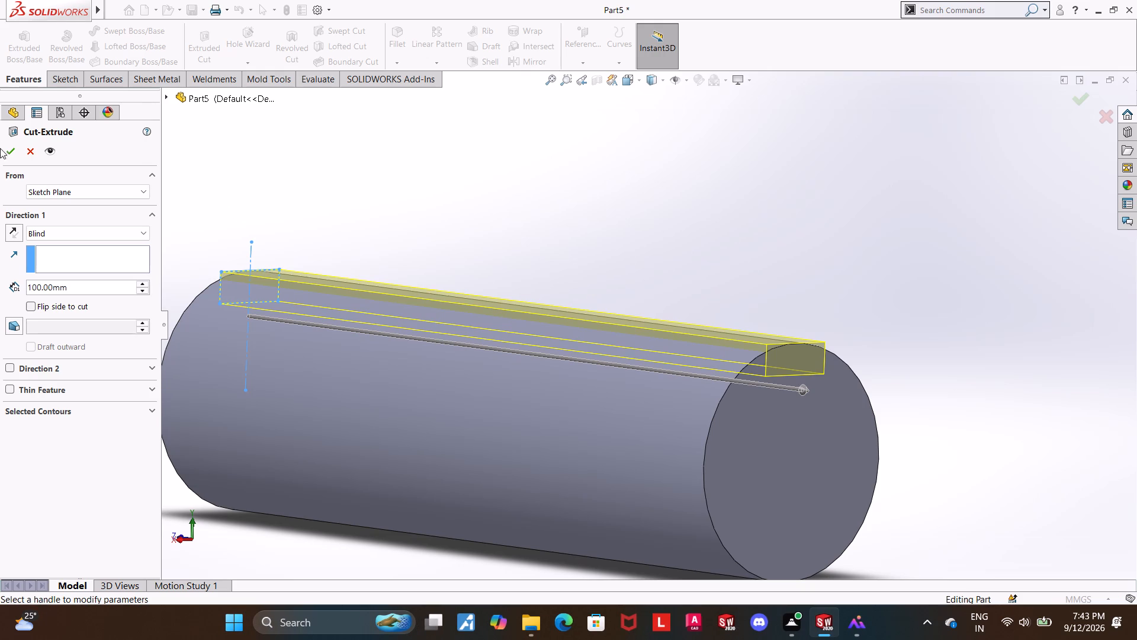
left_click(80, 284)
left_click_drag(80, 284, 29, 288)
left_click_drag(29, 288, 19, 290)
type("60")
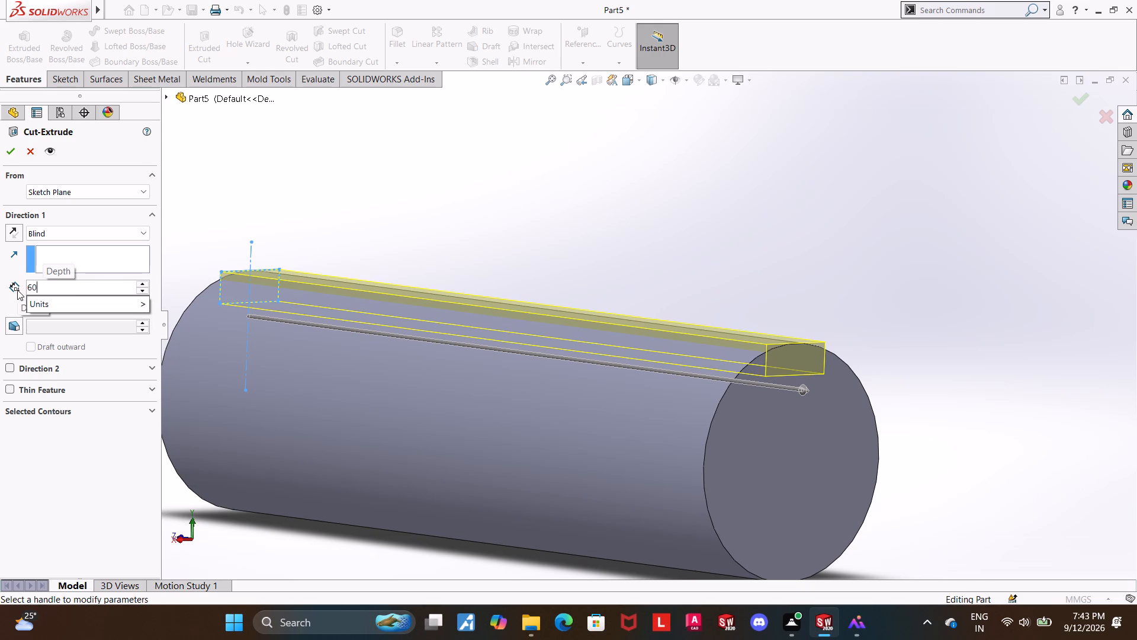
key("Return")
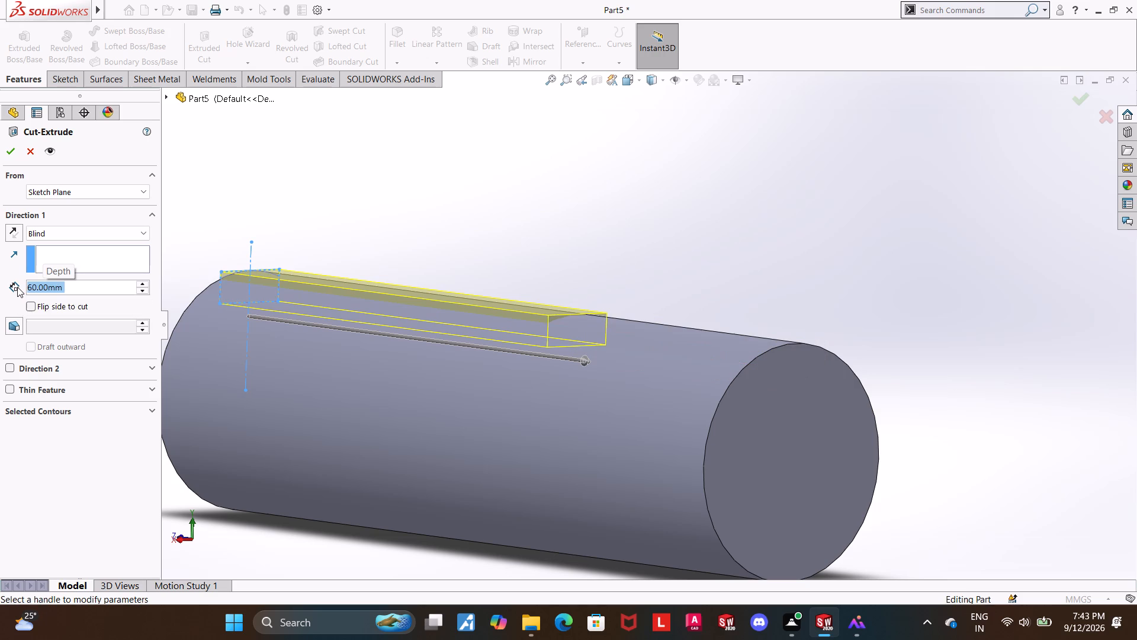
left_click(4, 153)
left_click(607, 233)
middle_click_drag(603, 243, 622, 264)
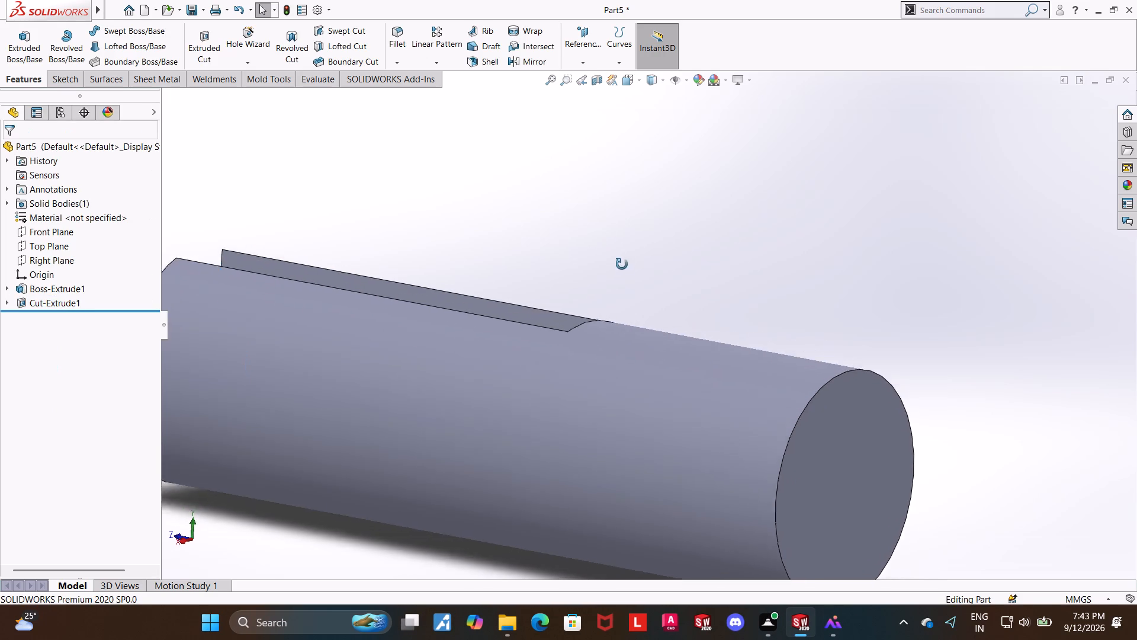
middle_click_drag(622, 264, 625, 277)
scroll(622, 289, "up", 5)
middle_click_drag(426, 347, 478, 415)
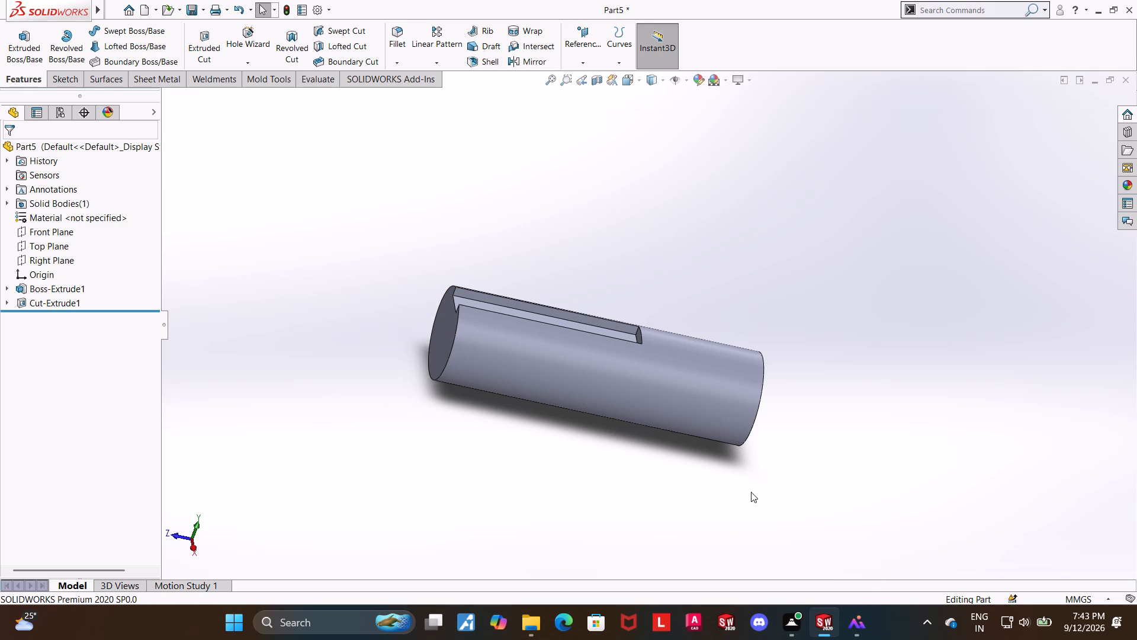
Save the finished part in the Downloads folder under the name "key shaft".
left_click(831, 620)
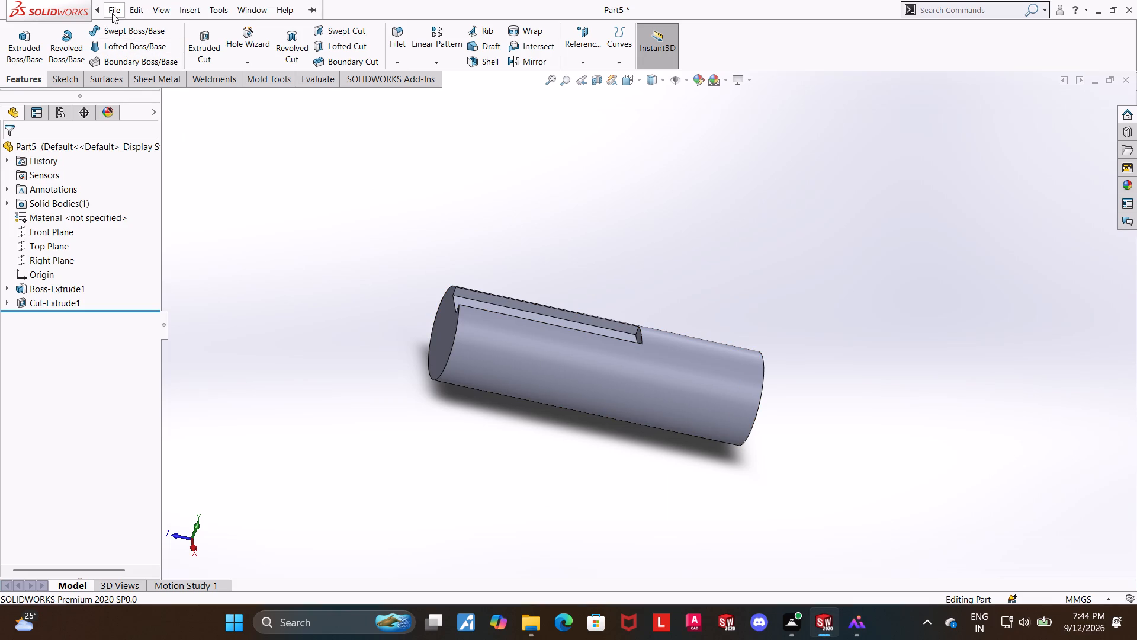
left_click(859, 617)
left_click(859, 617)
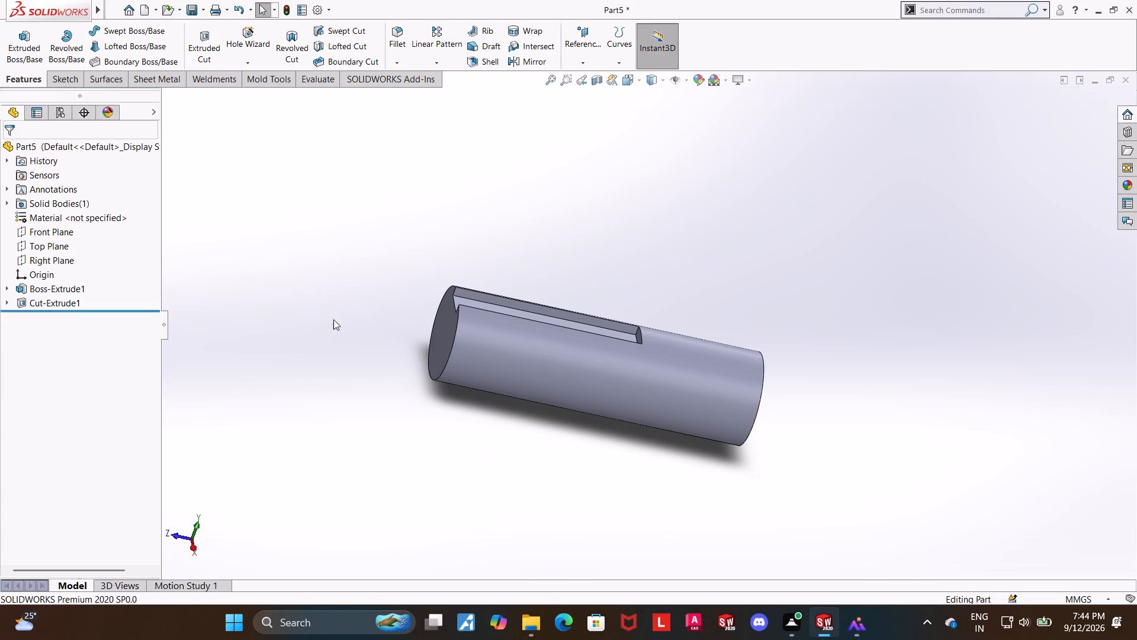
left_click(111, 13)
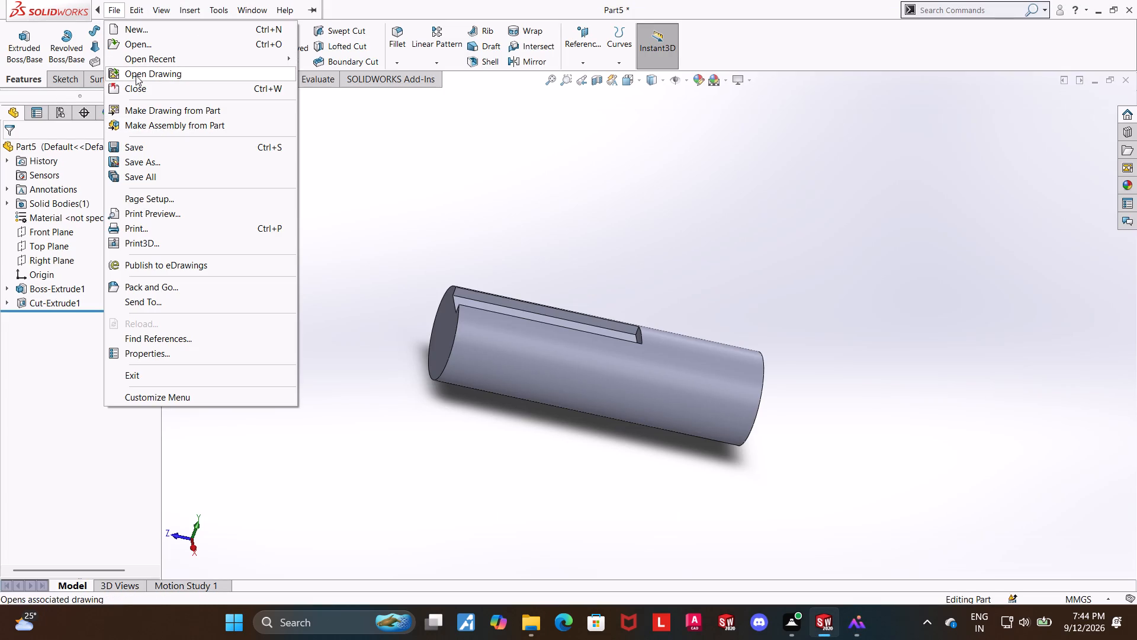
left_click(147, 163)
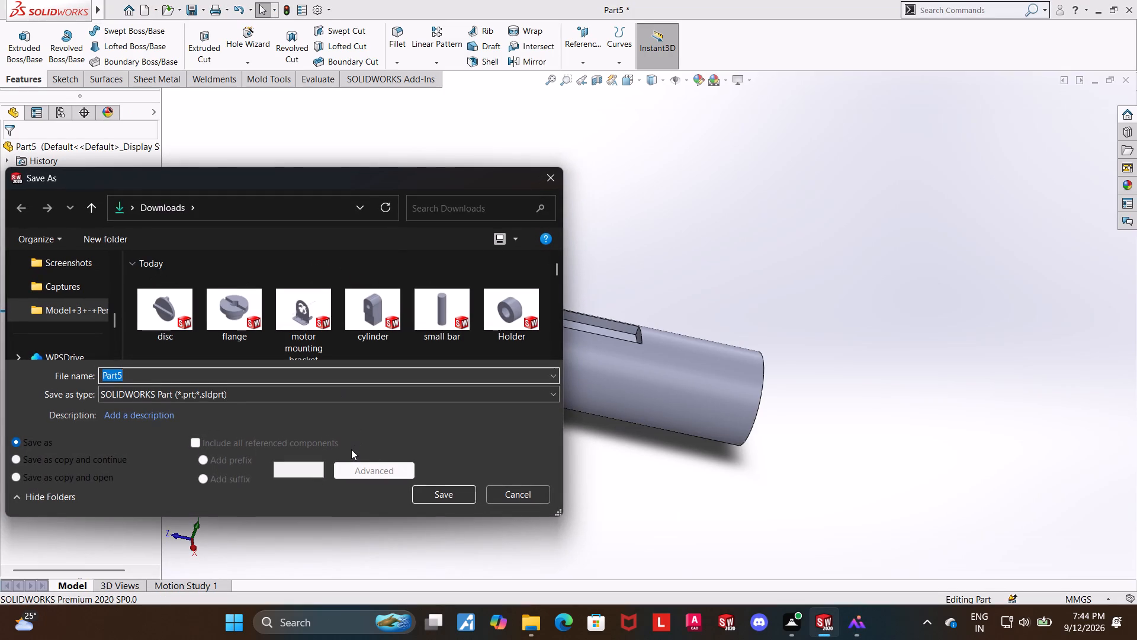
type("shaft")
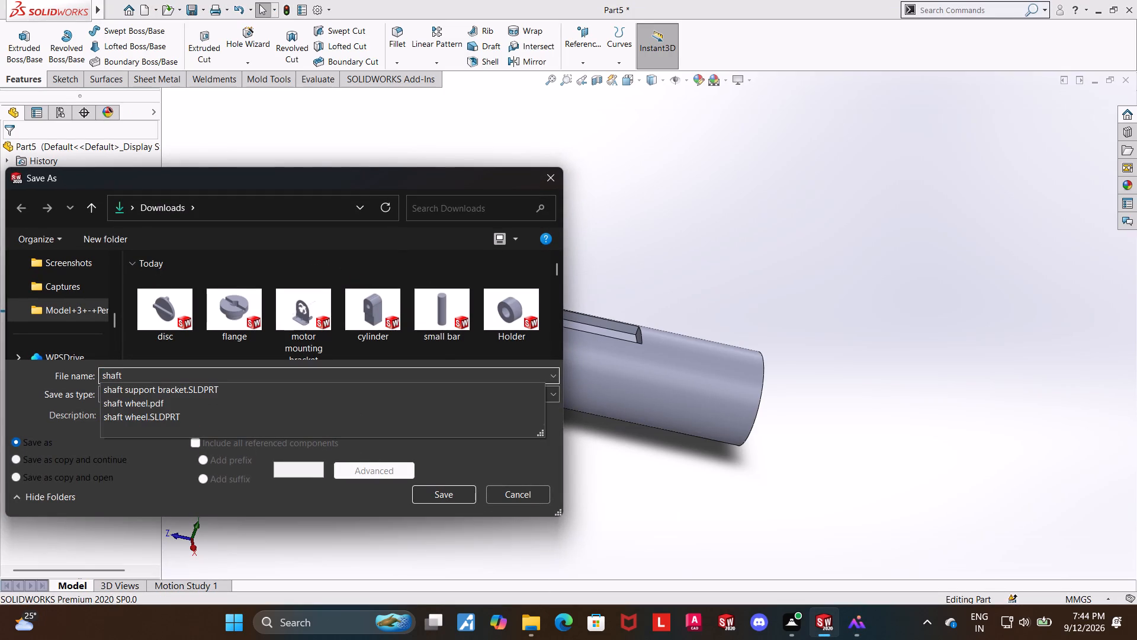
key("space")
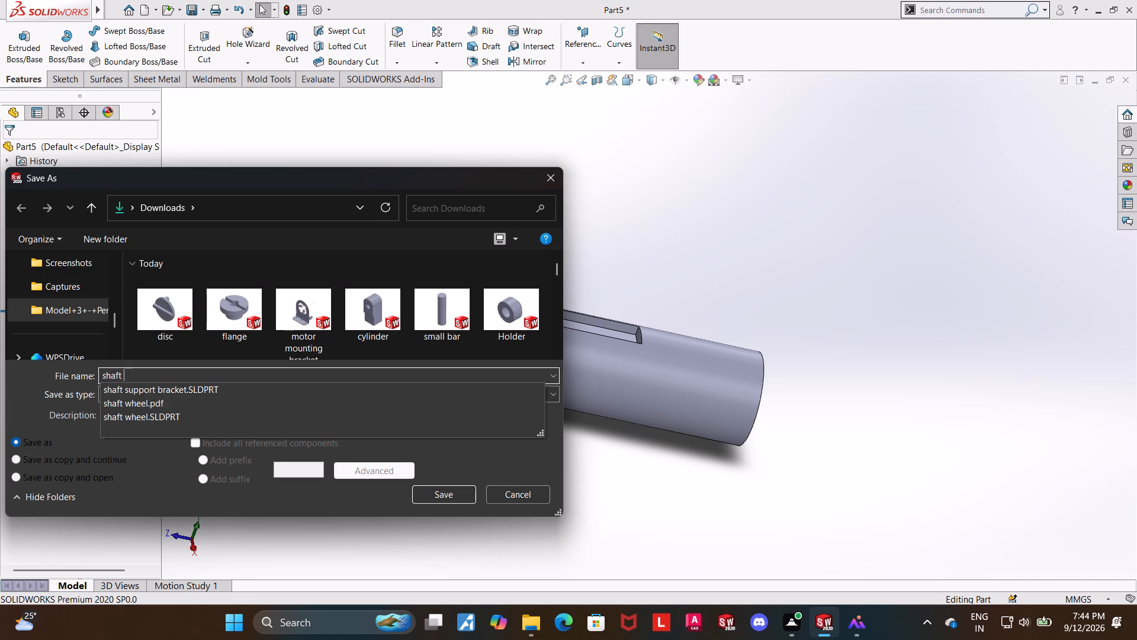
key("Left")
key("Left")
key("Left")
key("Left")
key("Left")
key("Left")
type("key")
key("space")
left_click(468, 487)
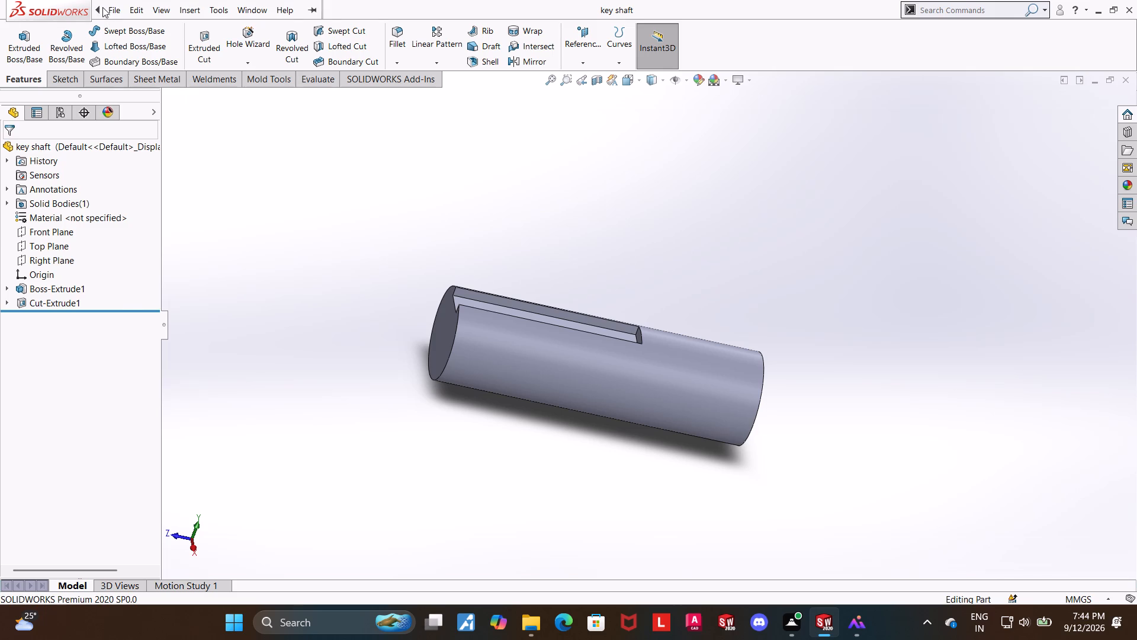
Create a new part document and start a sketch on the Front Plane.
left_click(123, 36)
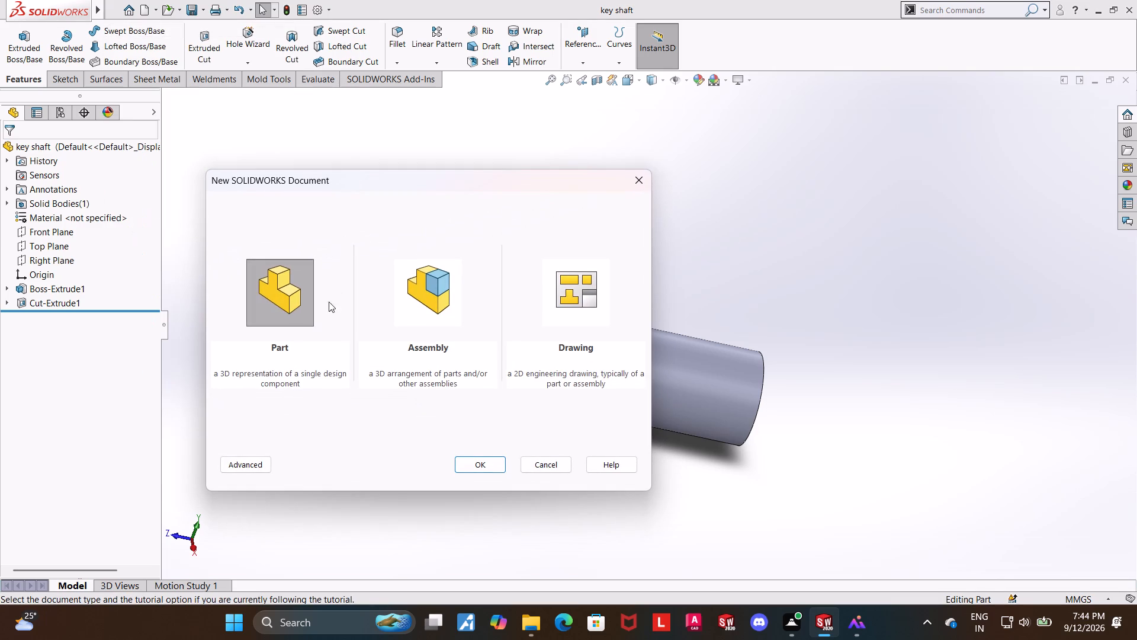
double_click(292, 295)
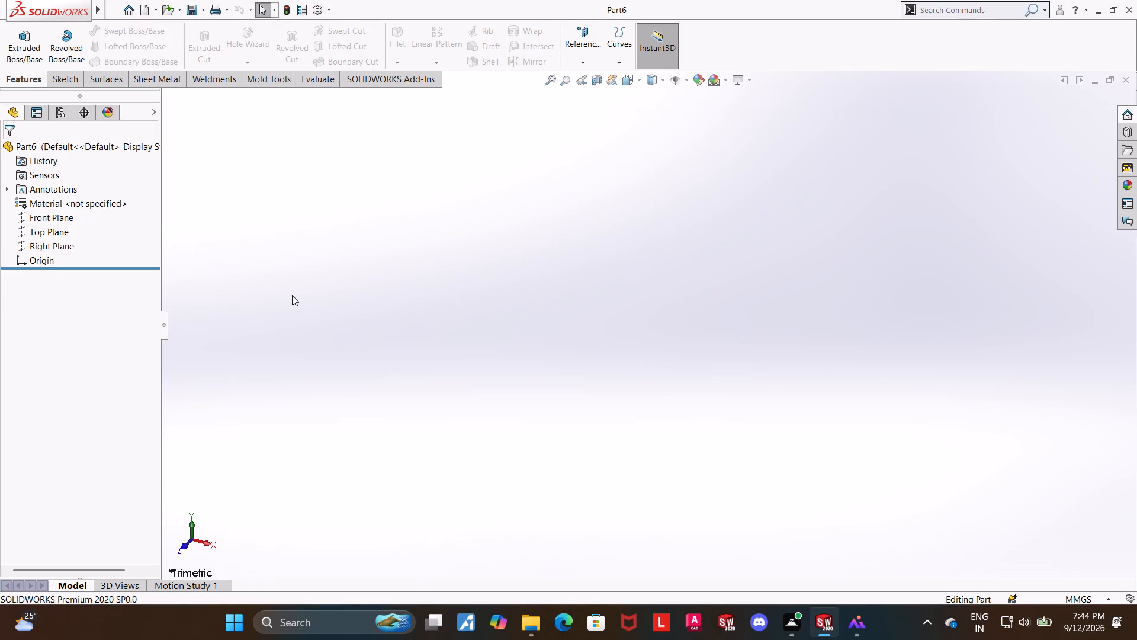
left_click(49, 222)
left_click(68, 197)
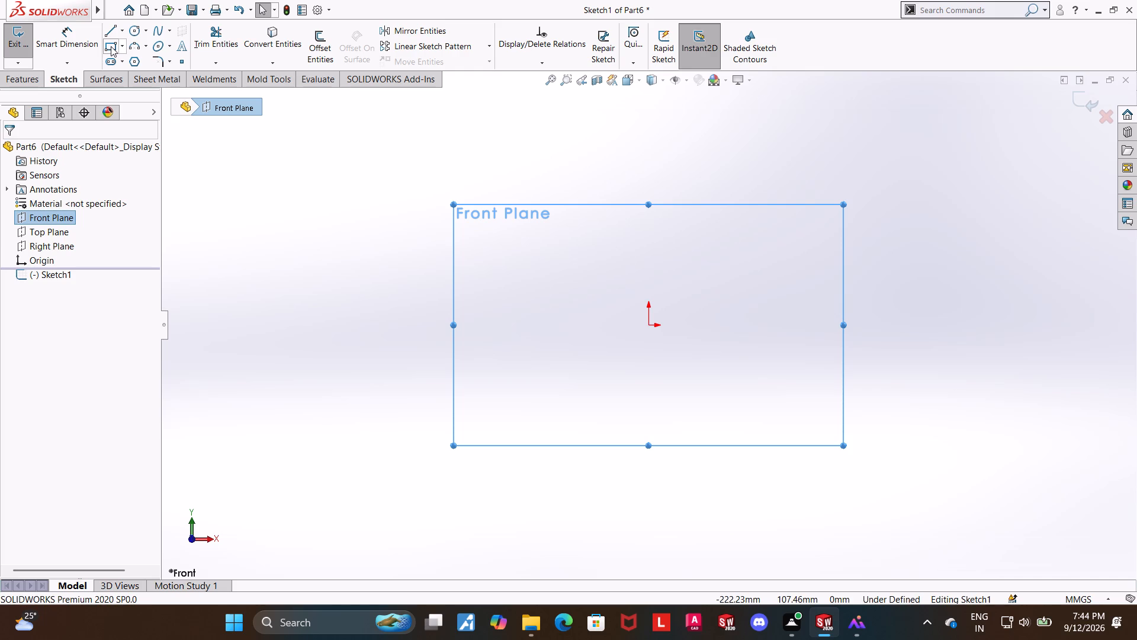
Draw a corner rectangle about 51 mm by 25 mm with its bottom edge running through the origin.
double_click(113, 49)
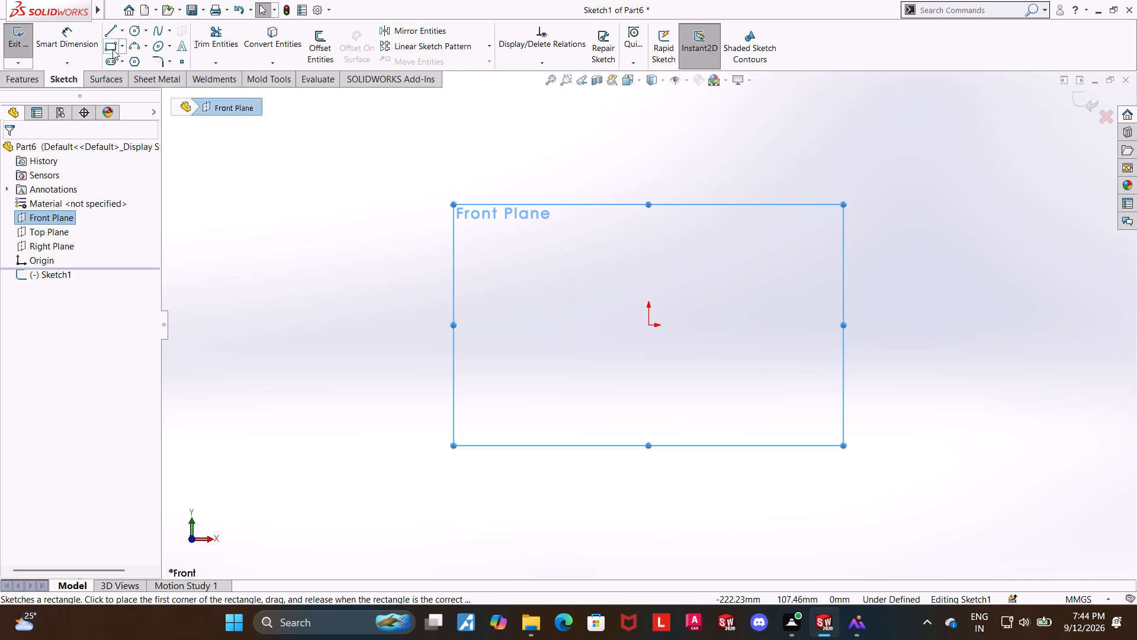
left_click(595, 325)
left_click(708, 270)
key("Escape")
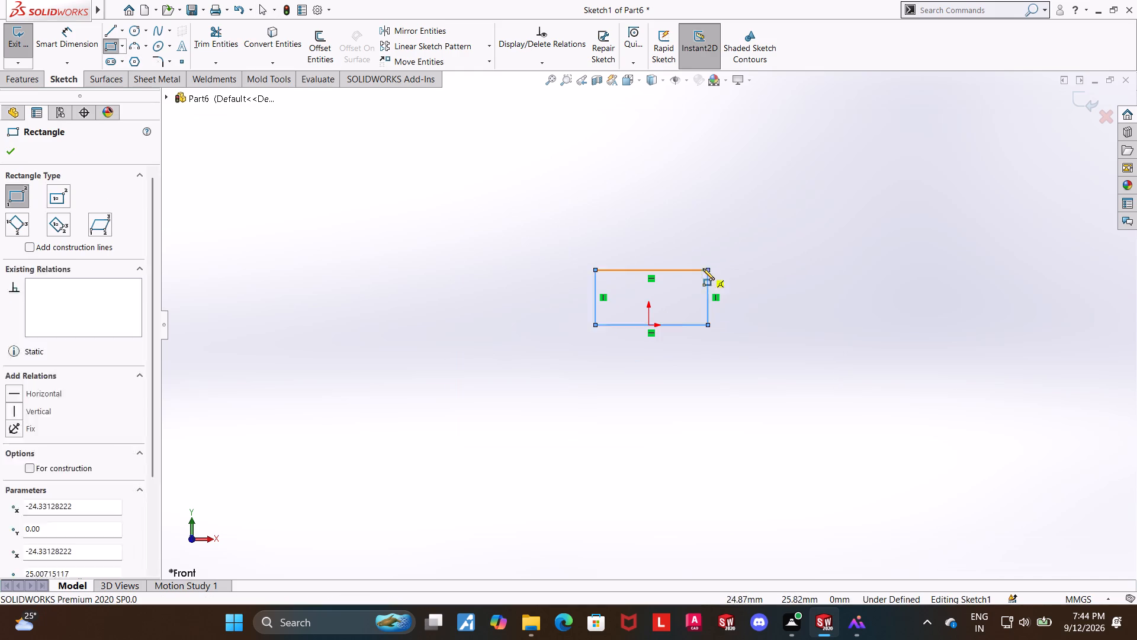
key("Escape")
key("Escape")
Dimension the rectangle's right side to a height of 10 mm.
left_click(88, 43)
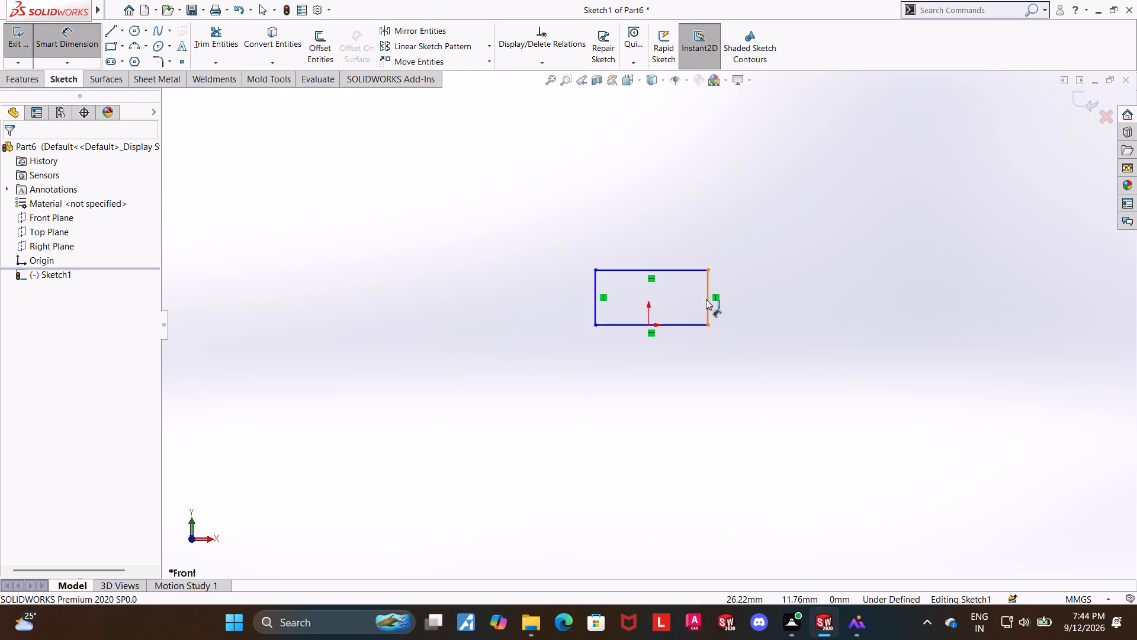
left_click(706, 299)
left_click(747, 295)
type("10")
key("Return")
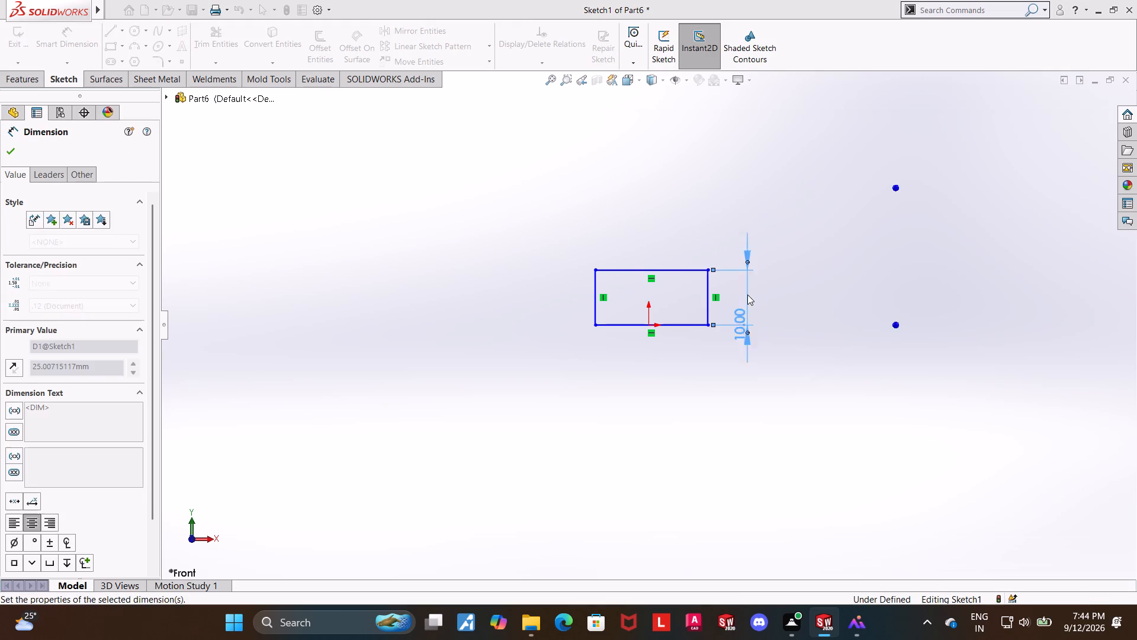
key("Escape")
Dimension the rectangle's top edge to a width of 10 mm.
left_click(69, 38)
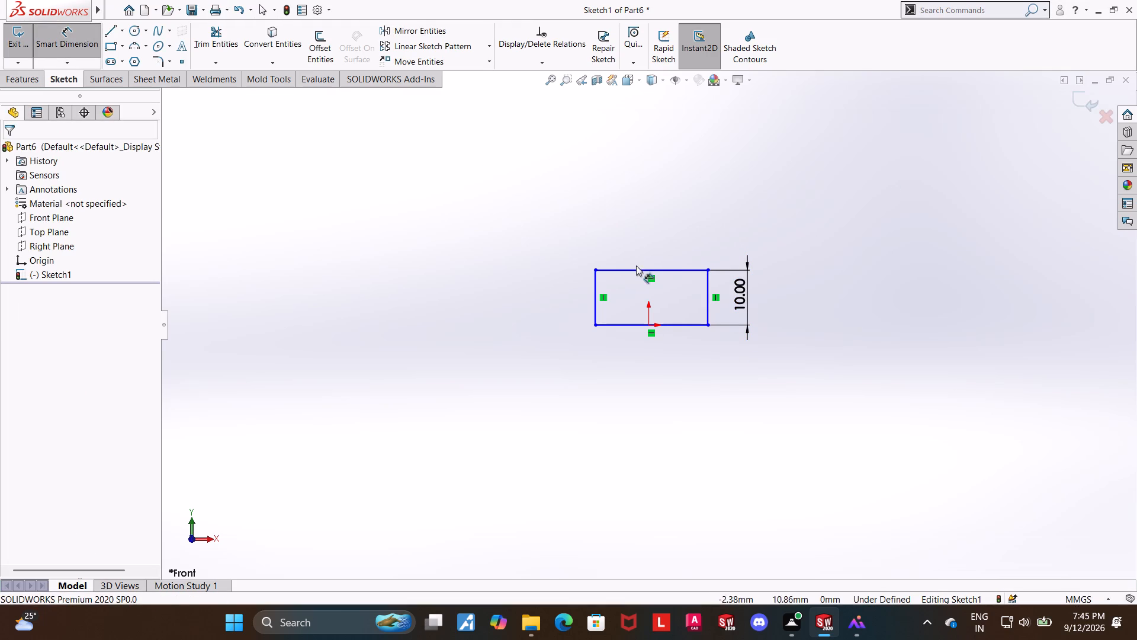
left_click(636, 268)
left_click(638, 238)
type("10")
key("Return")
key("Escape")
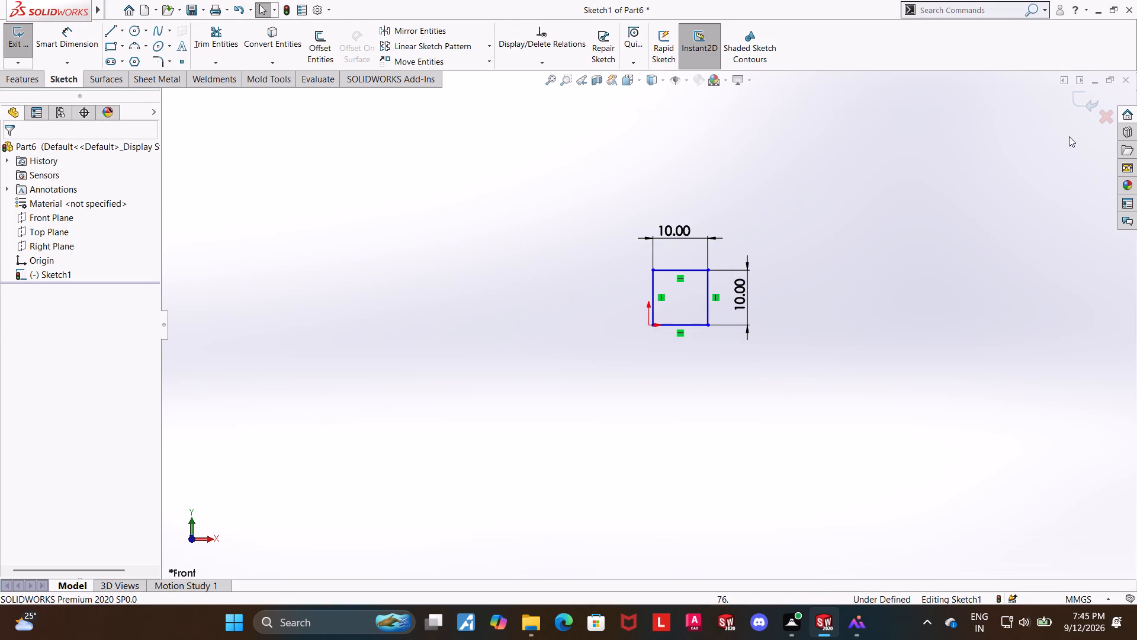
Dimension the horizontal distance between the origin and the square's right side, keeping its drawn value.
scroll(894, 246, "down", 3)
left_click(63, 34)
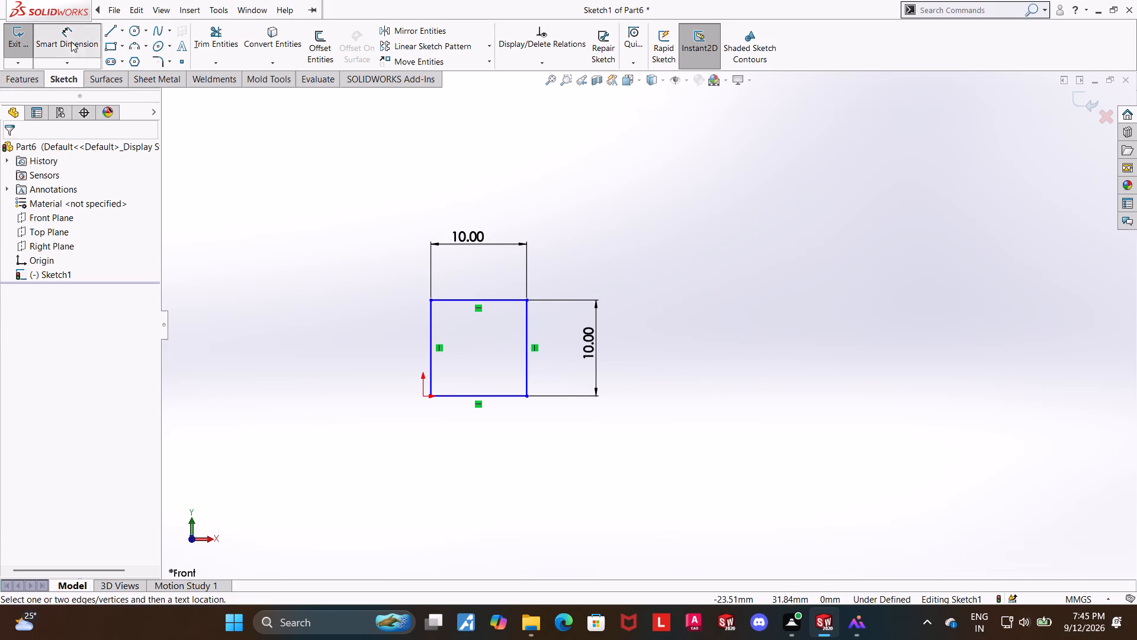
left_click(424, 397)
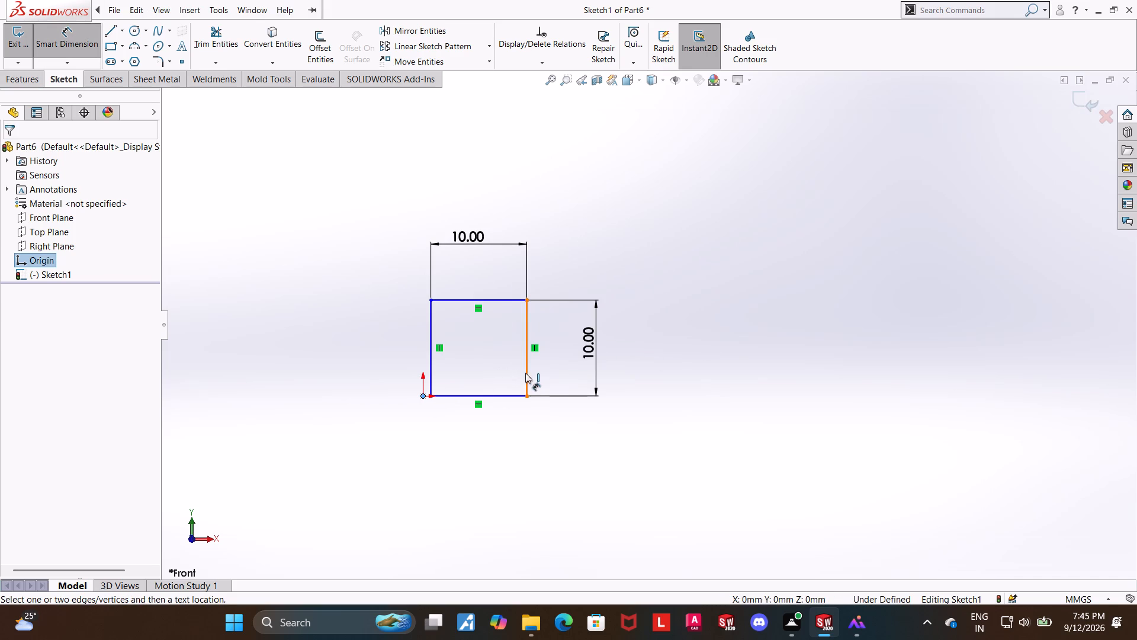
left_click(526, 373)
left_click(473, 453)
left_click(425, 433)
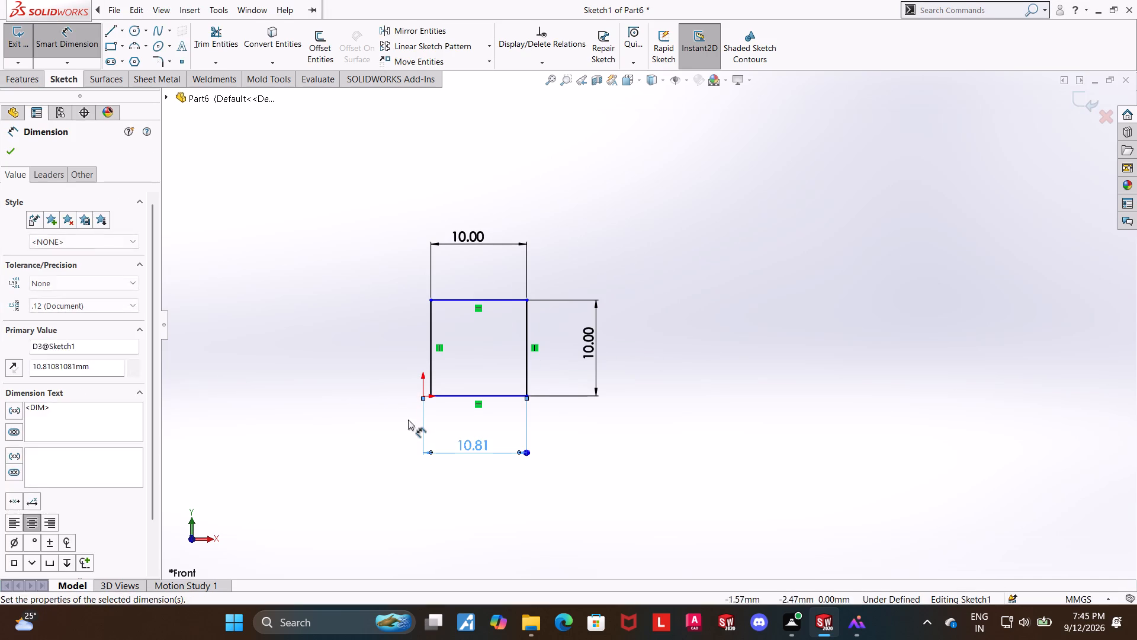
key("Escape")
key("Escape")
Dimension the vertical distance between the origin and the square's top edge, keeping its drawn value, and exit the sketch.
left_click(66, 37)
left_click(423, 396)
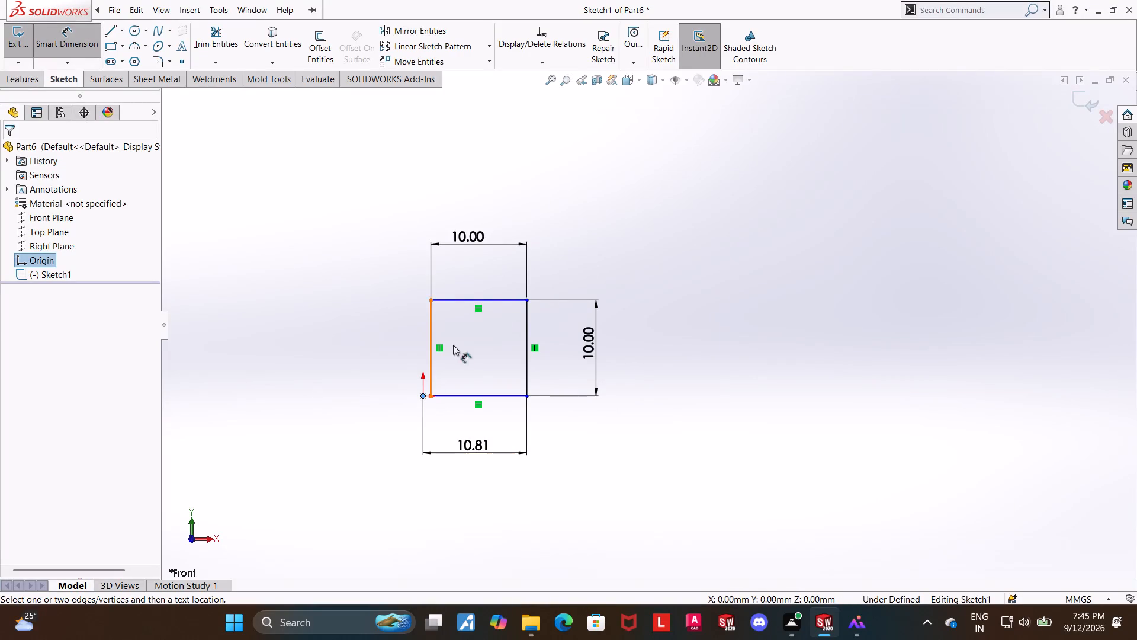
left_click(488, 298)
left_click(329, 350)
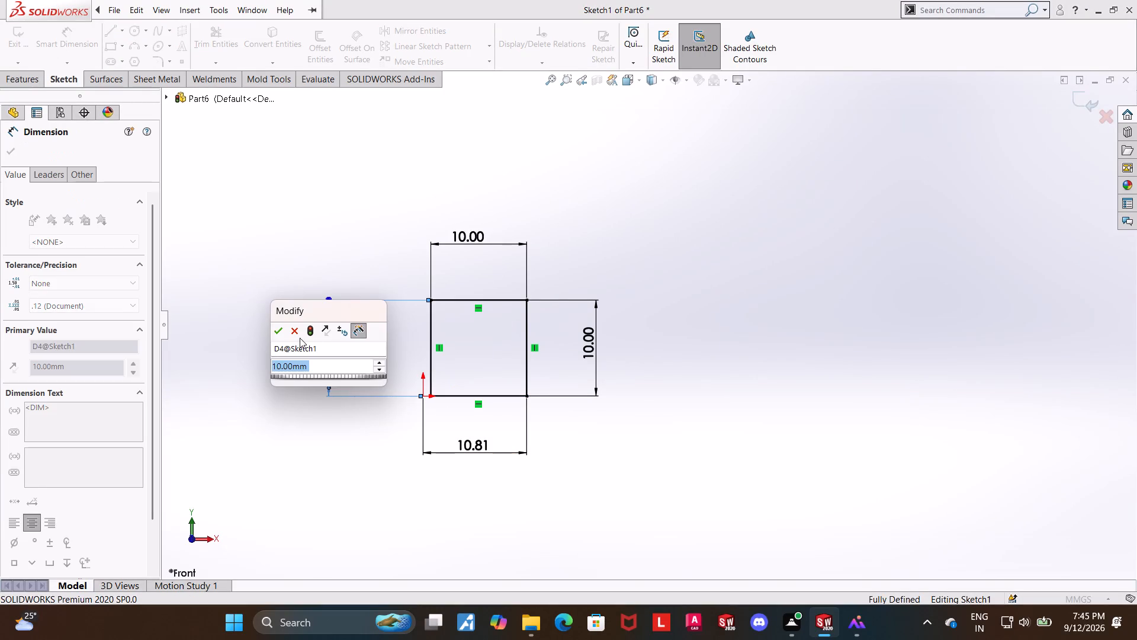
left_click(274, 329)
key("Escape")
key("Escape")
key("Escape")
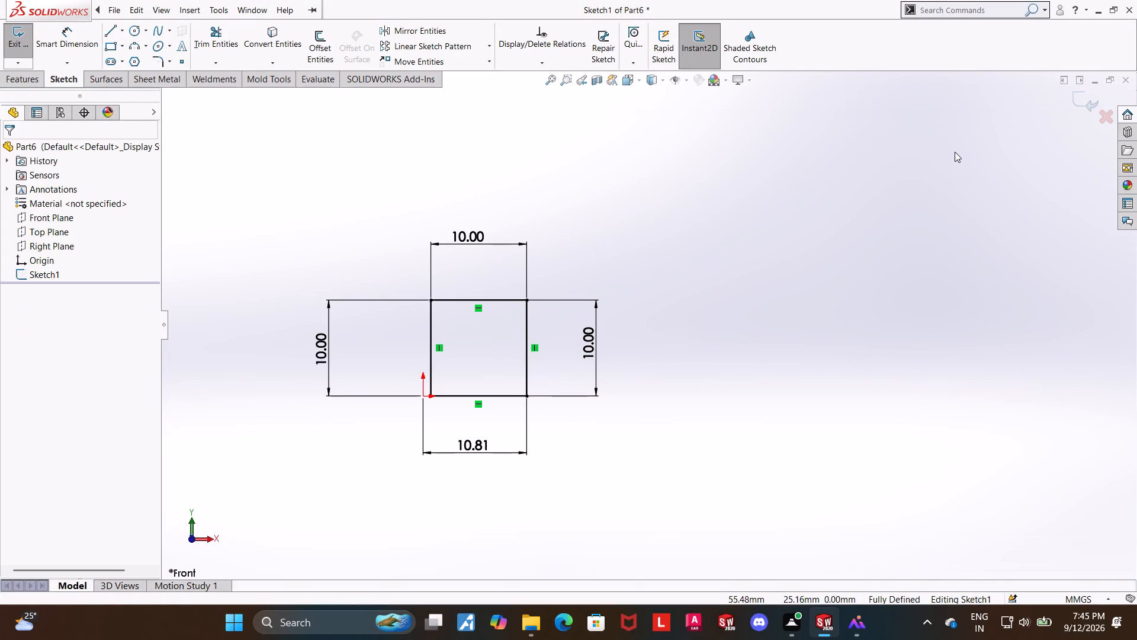
left_click(1081, 97)
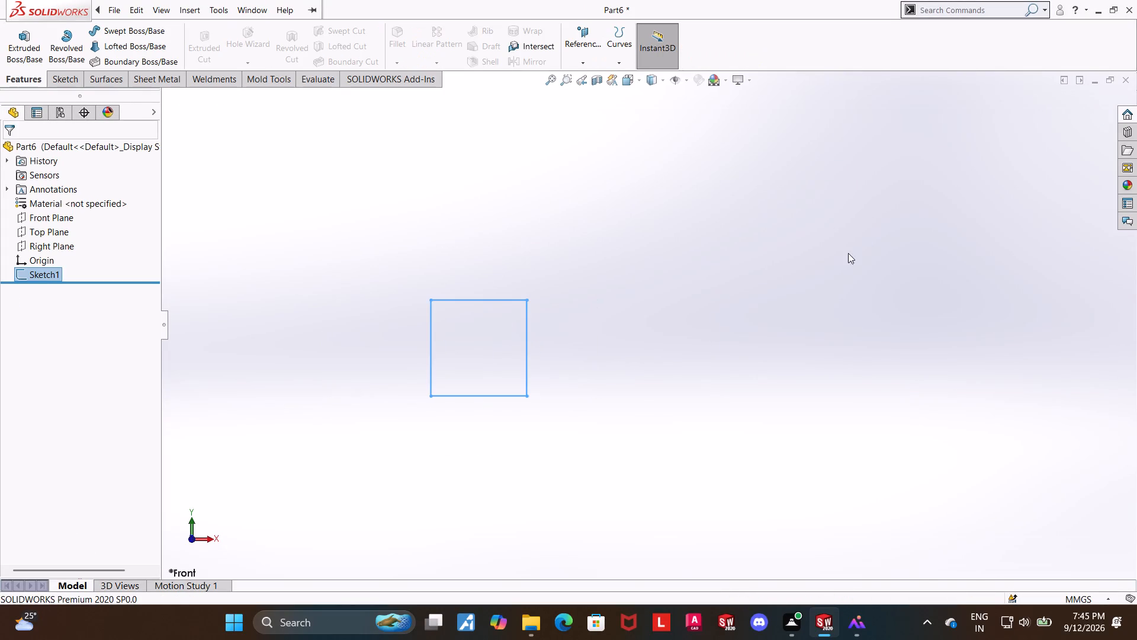
Extrude the square profile as a blind boss to a depth of 50 mm.
scroll(693, 297, "up", 1)
left_click(36, 41)
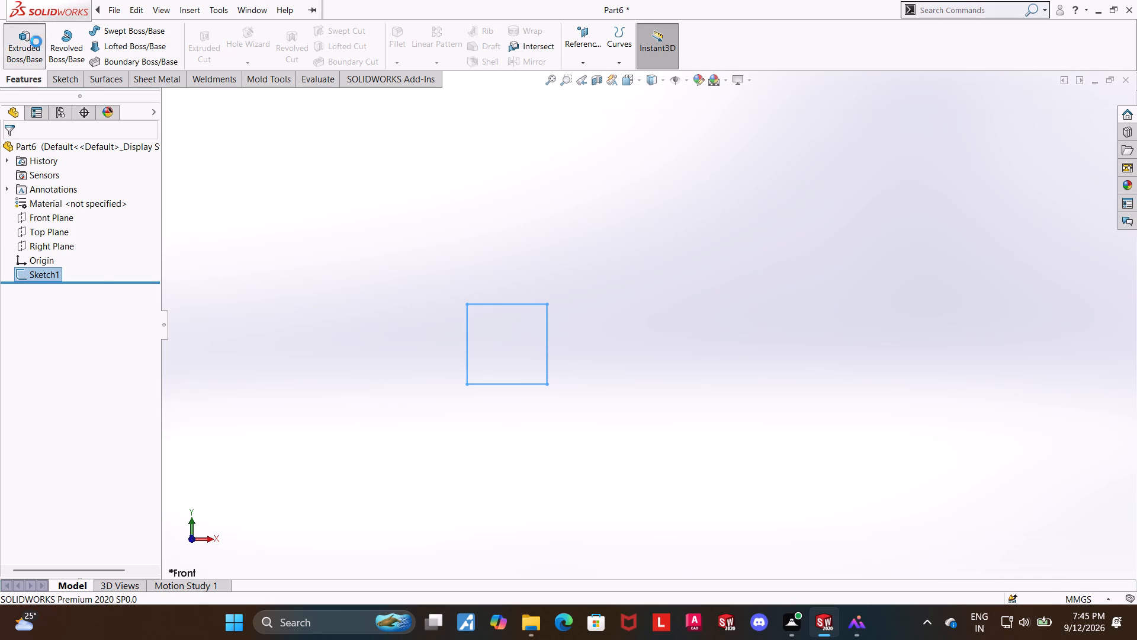
middle_click_drag(685, 289, 656, 299)
left_click(85, 286)
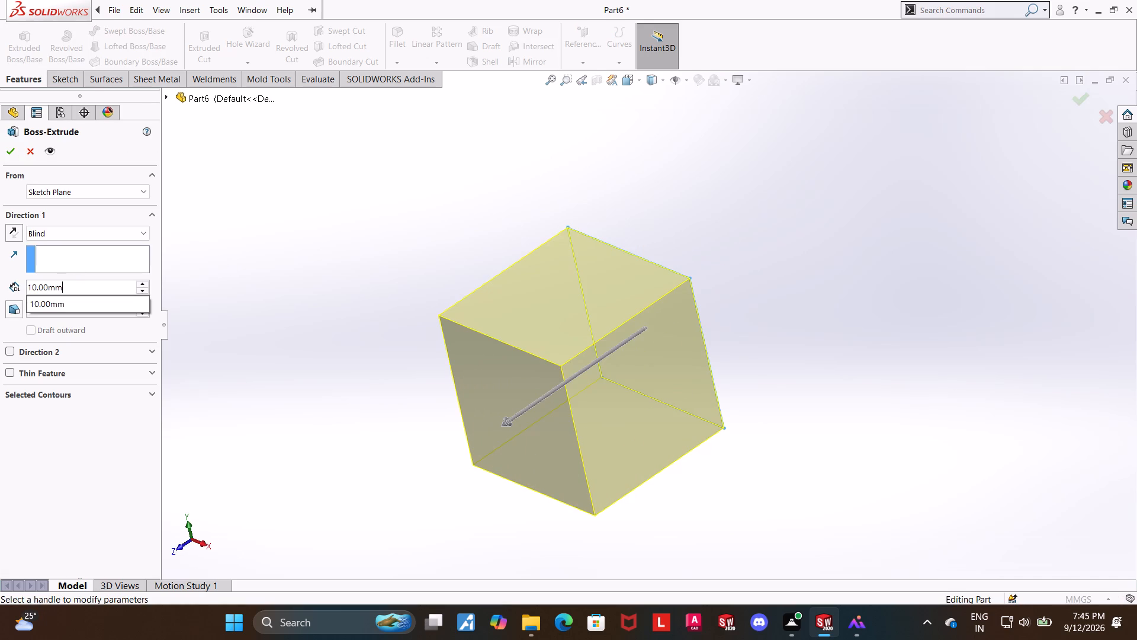
left_click_drag(84, 286, 32, 290)
left_click_drag(86, 290, 0, 295)
key("5")
key("0")
key("Return")
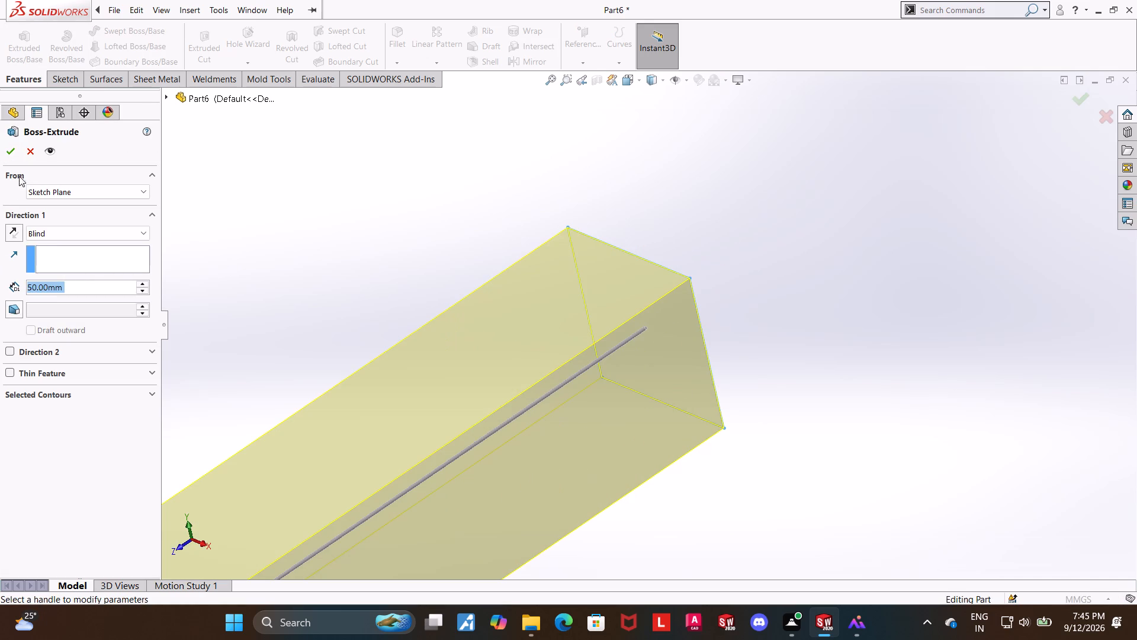
left_click(5, 153)
left_click(541, 255)
scroll(404, 265, "up", 5)
left_click(484, 307)
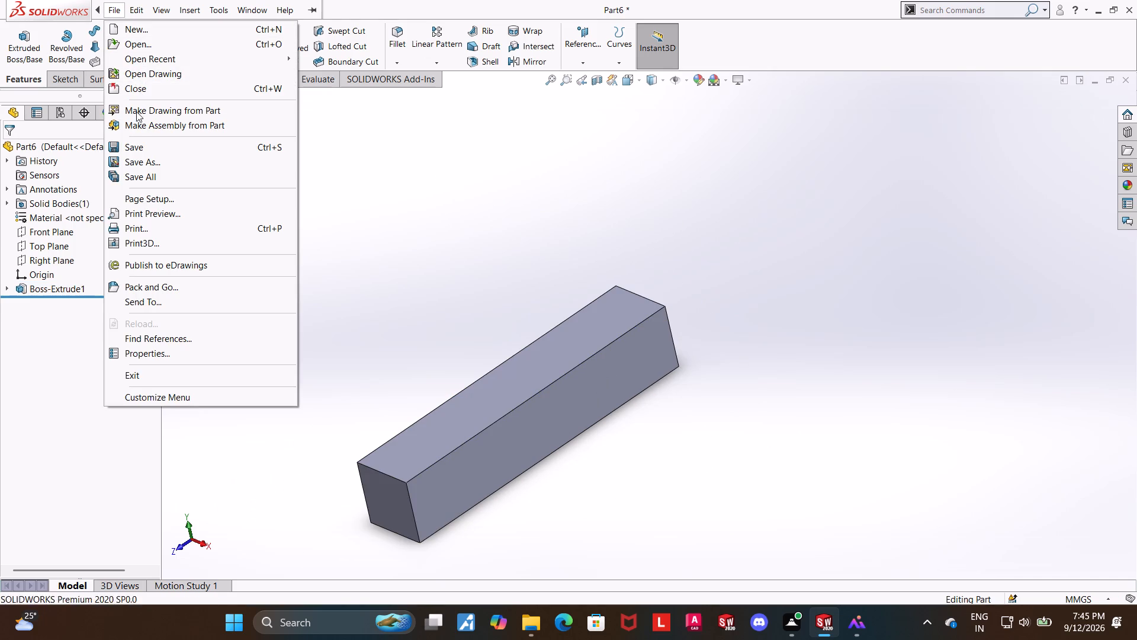
Save the part under the name key in the Downloads folder.
left_click(134, 160)
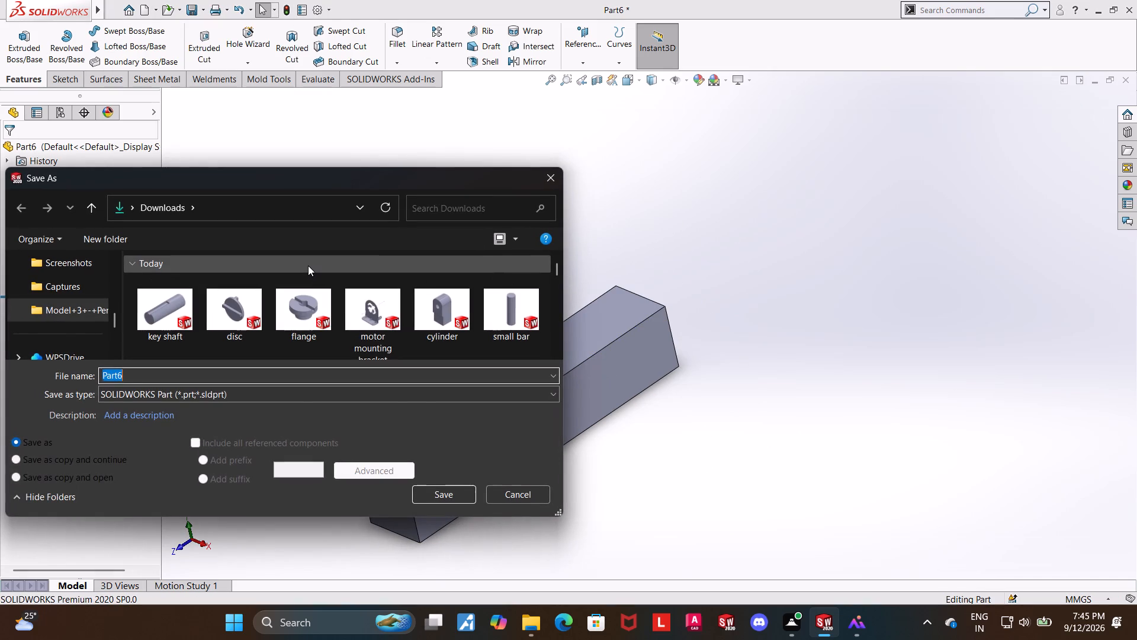
type("key")
key("Return")
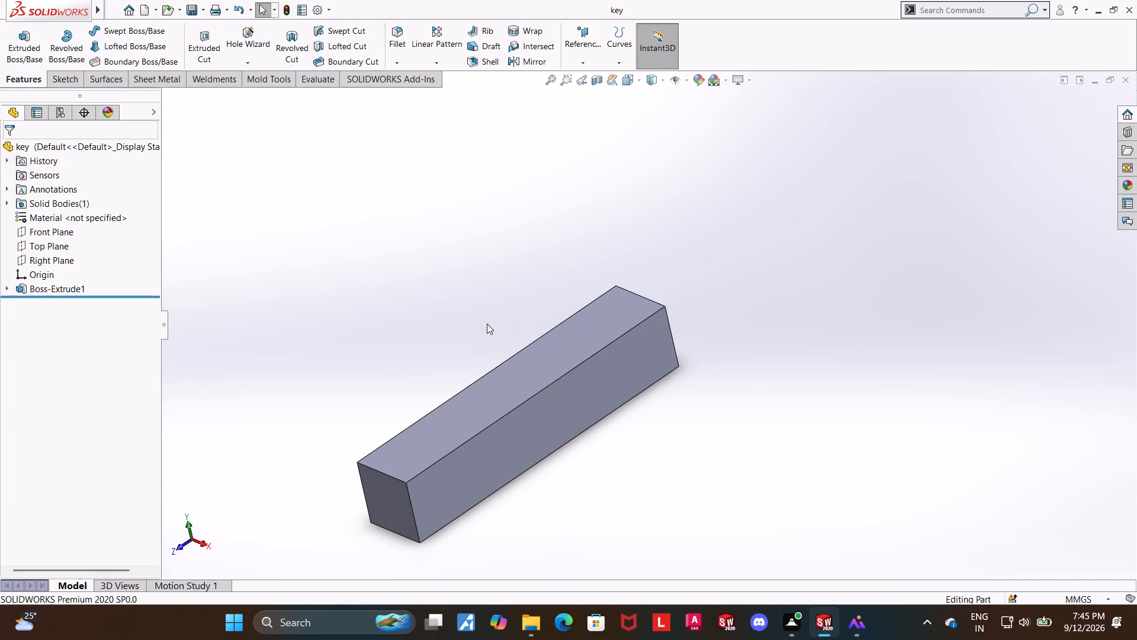
left_click(947, 334)
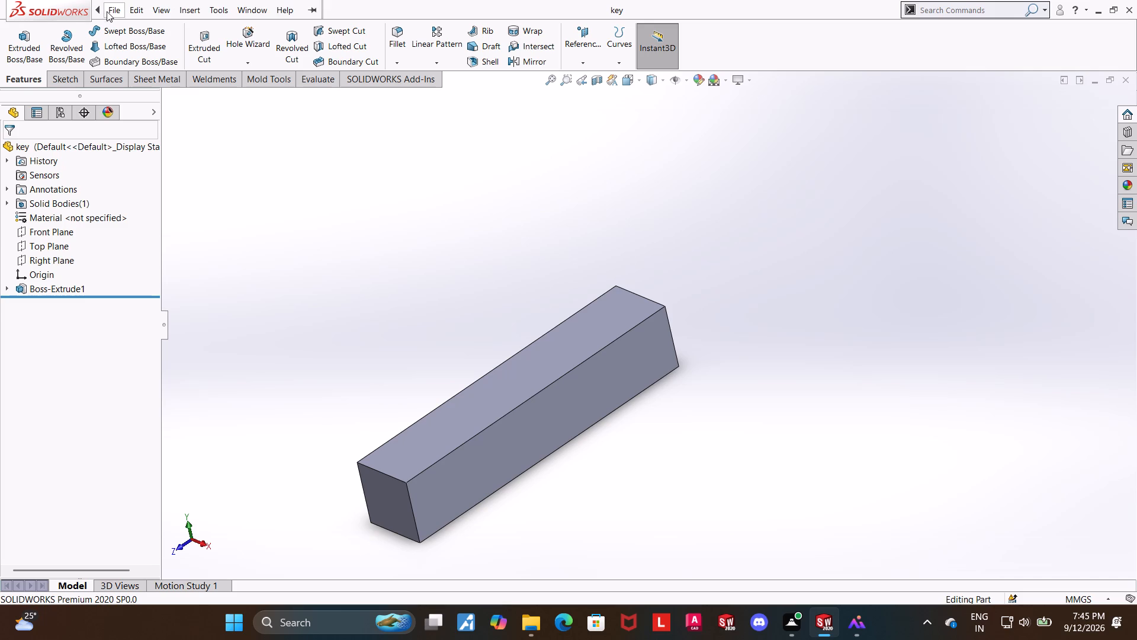
Create a new assembly document.
left_click(108, 12)
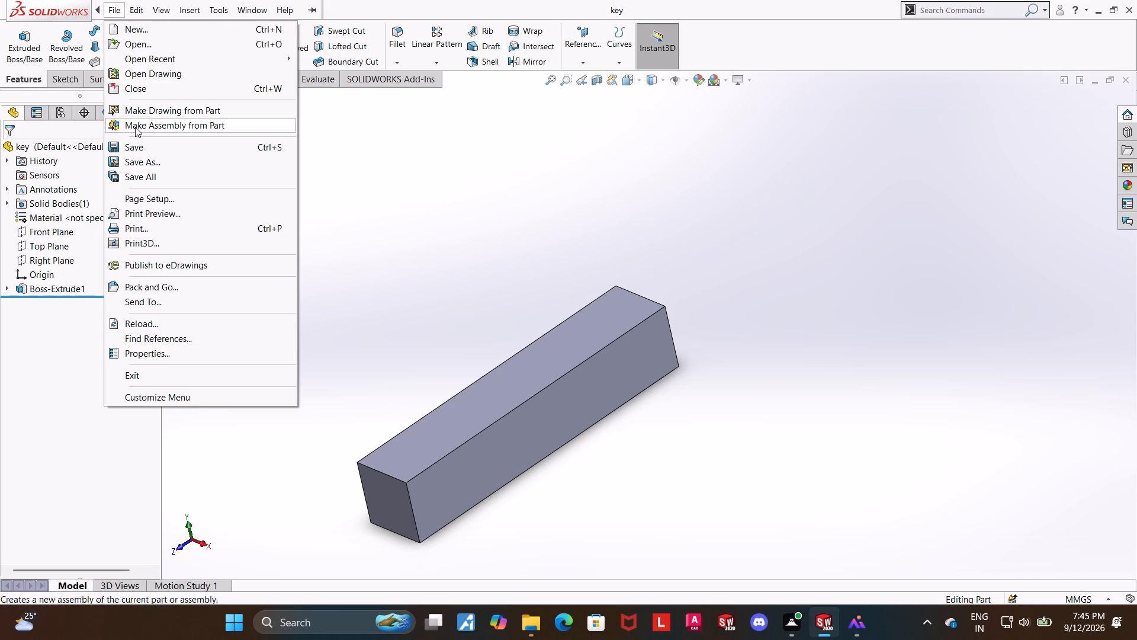
left_click(144, 30)
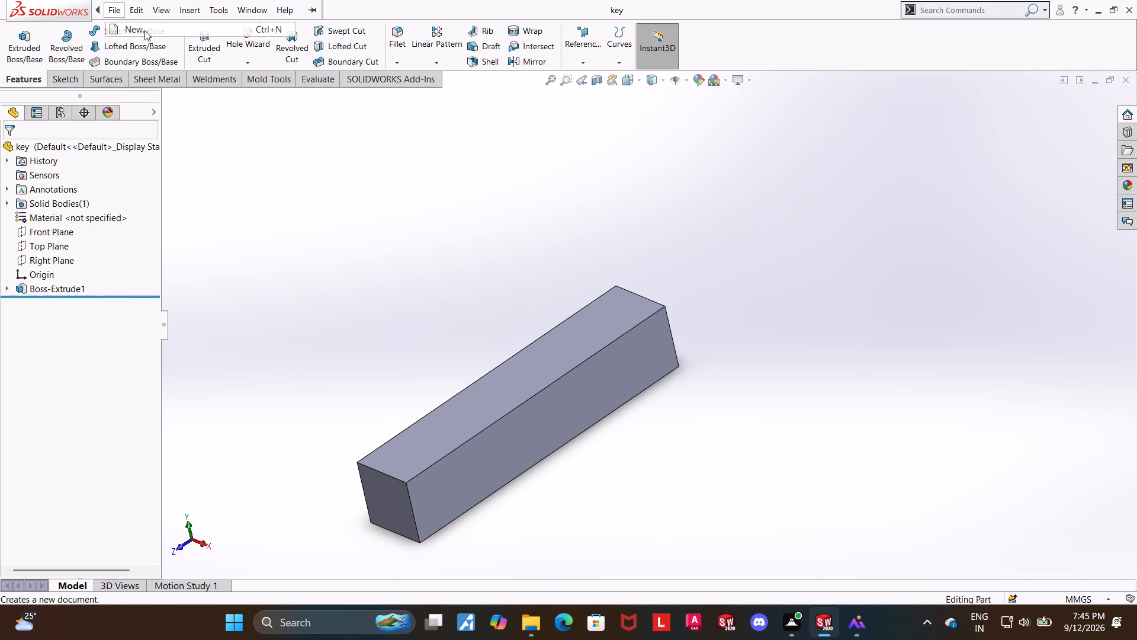
left_click(442, 312)
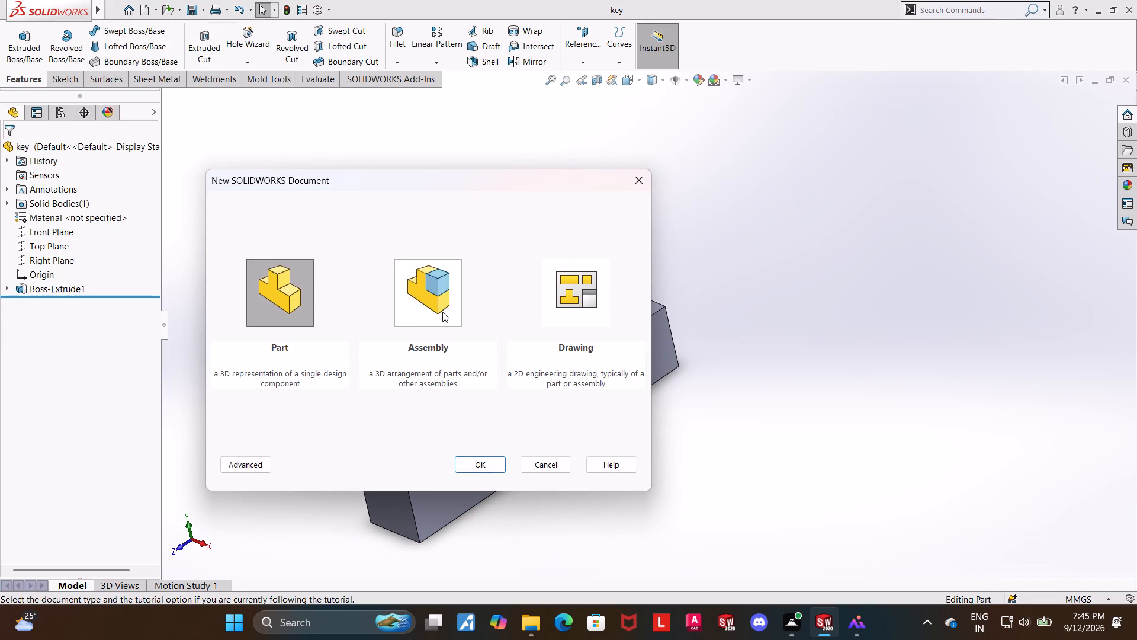
double_click(442, 312)
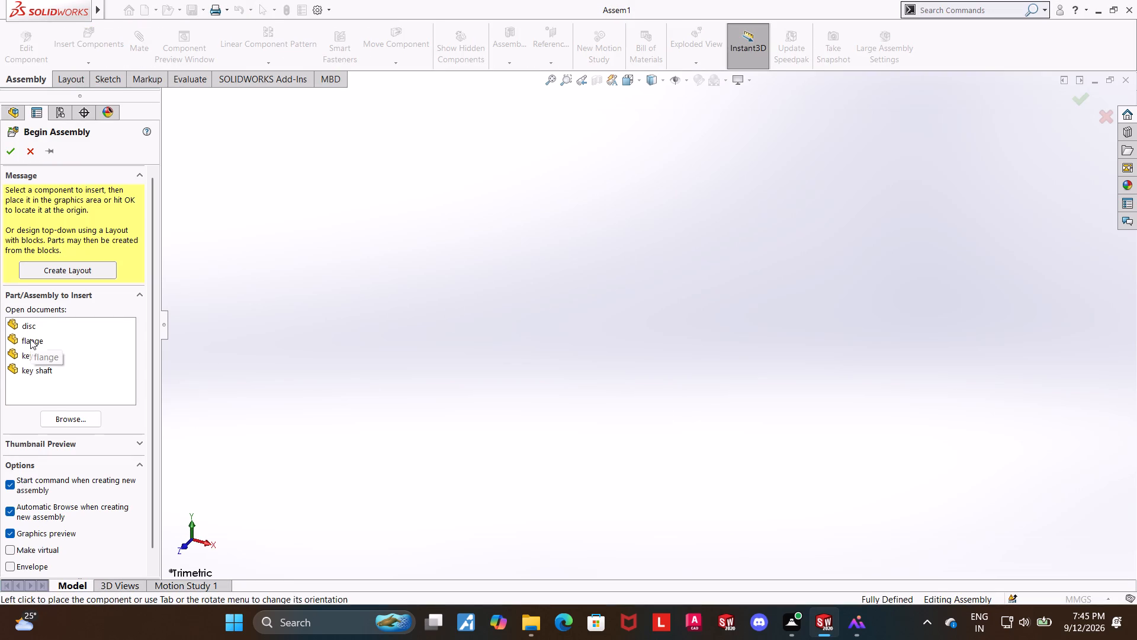
Insert the flange part into the assembly as its first component.
left_click(30, 339)
left_click(467, 324)
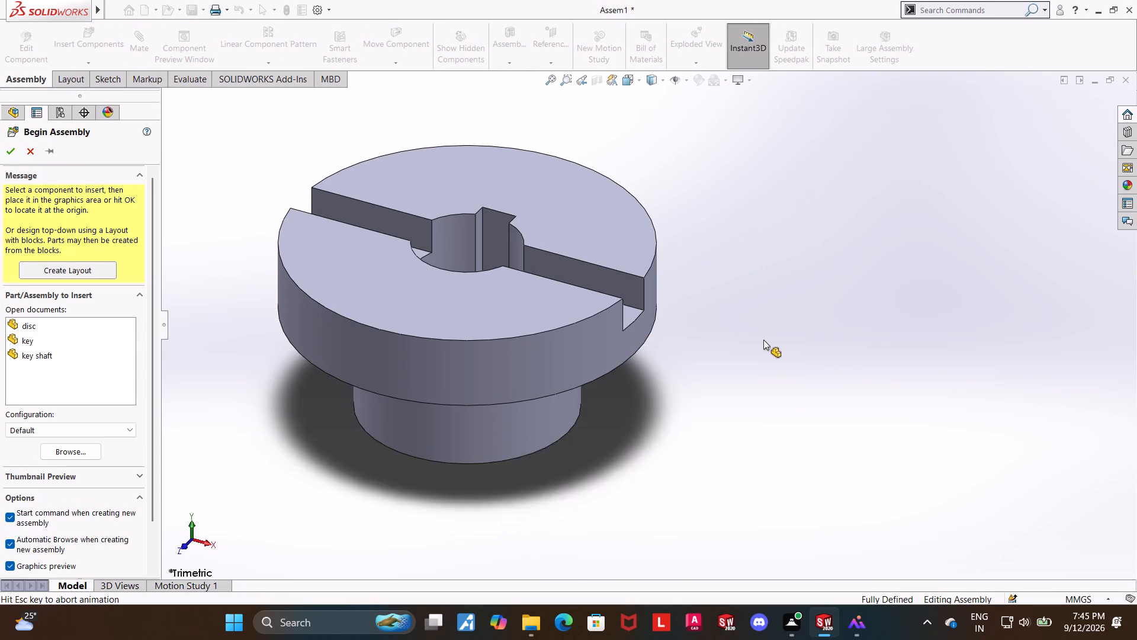
middle_click_drag(792, 426, 832, 470)
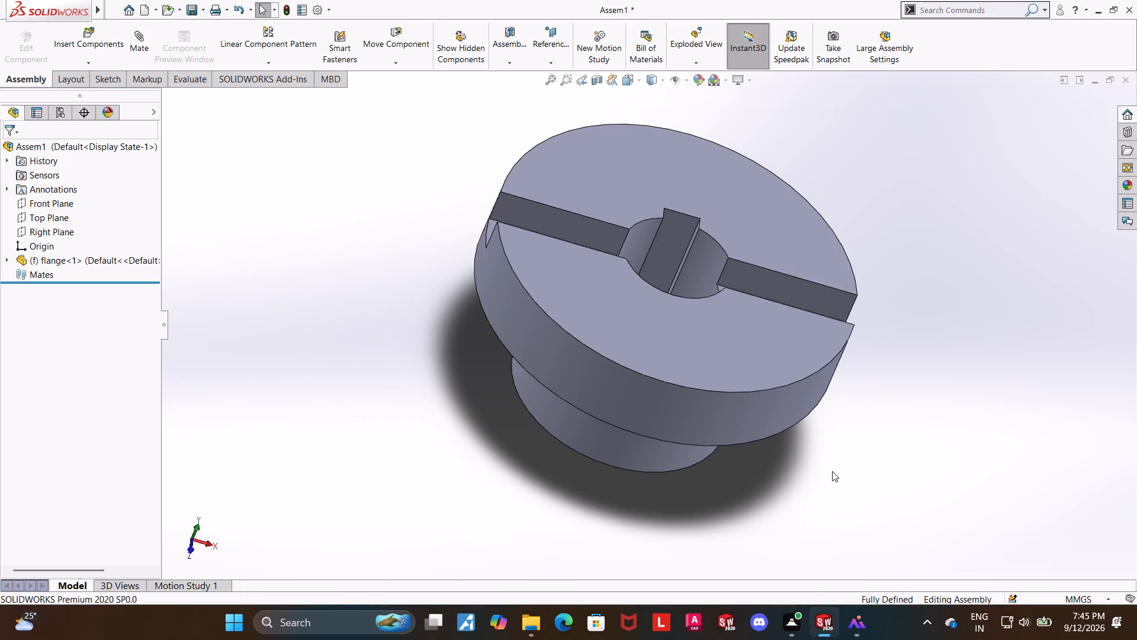
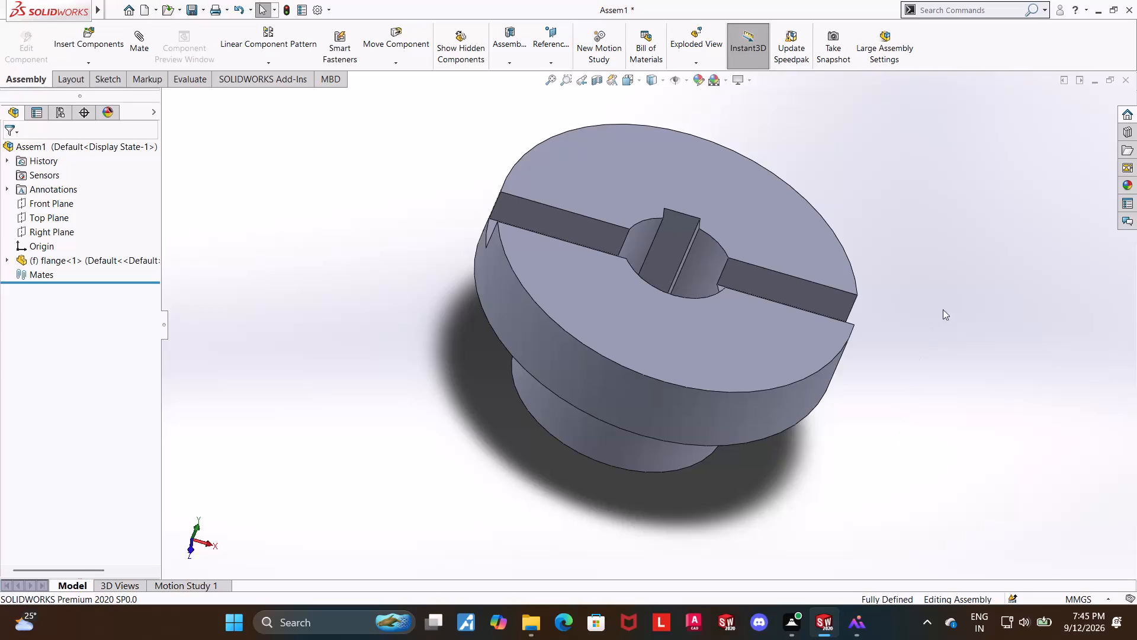
Insert the disc part into the assembly, placed freely beside the flange.
middle_click_drag(949, 303, 897, 379)
scroll(900, 379, "up", 4)
middle_click_drag(808, 319, 844, 363)
scroll(840, 358, "up", 1)
scroll(730, 315, "down", 2)
left_click(100, 47)
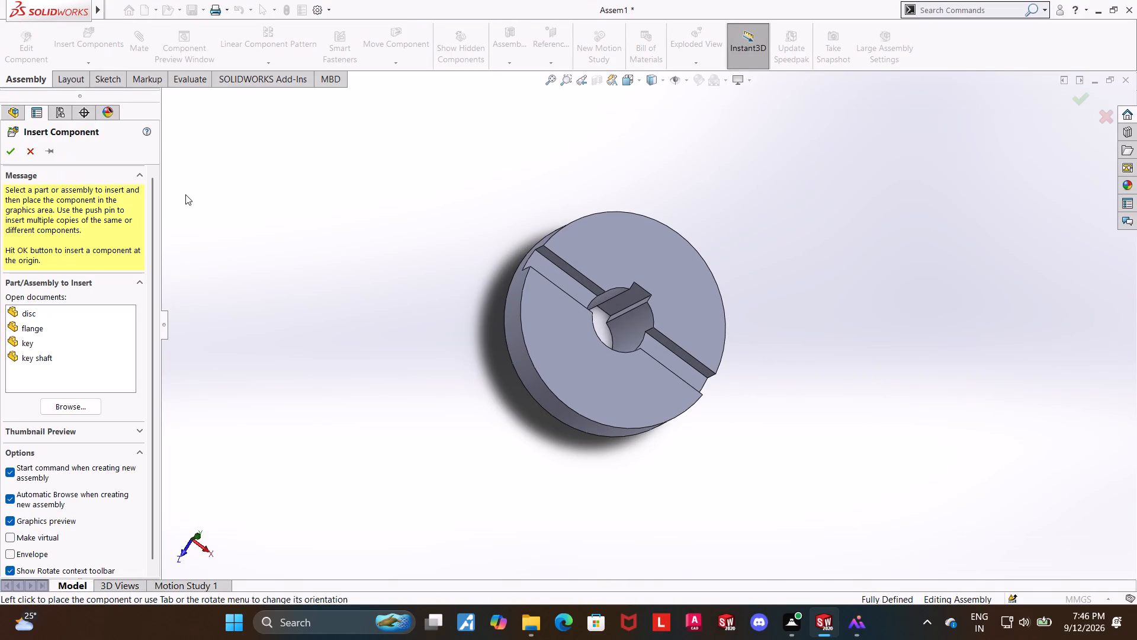
left_click(30, 314)
left_click(827, 345)
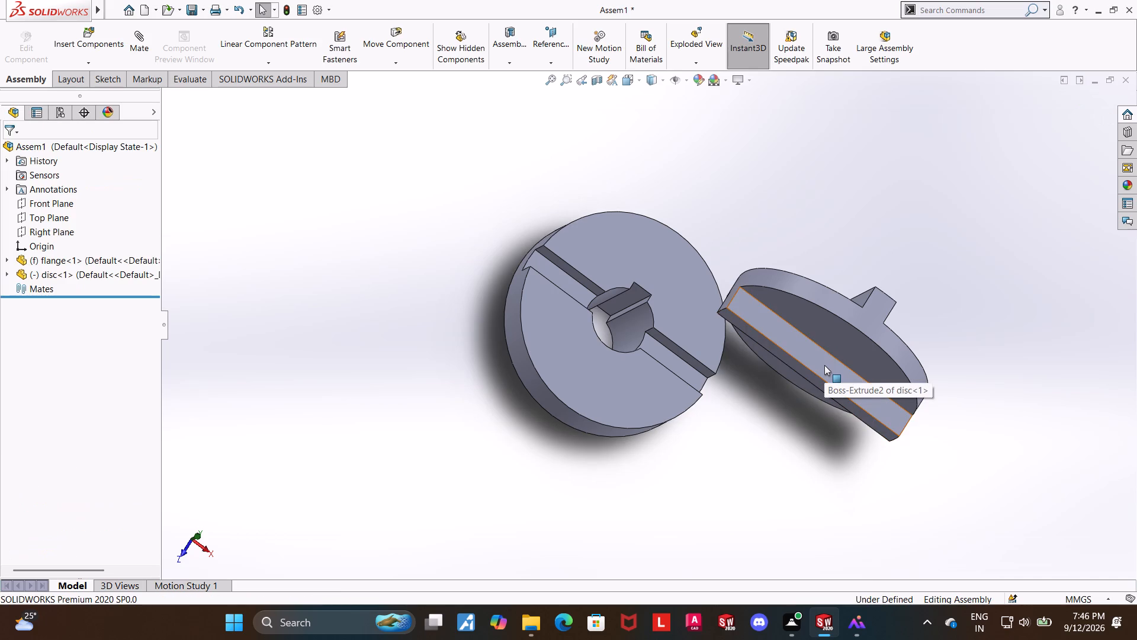
Add a Coincident mate between the long face of the disc's tongue and the side wall of the flange's slot.
middle_click_drag(773, 399, 754, 407)
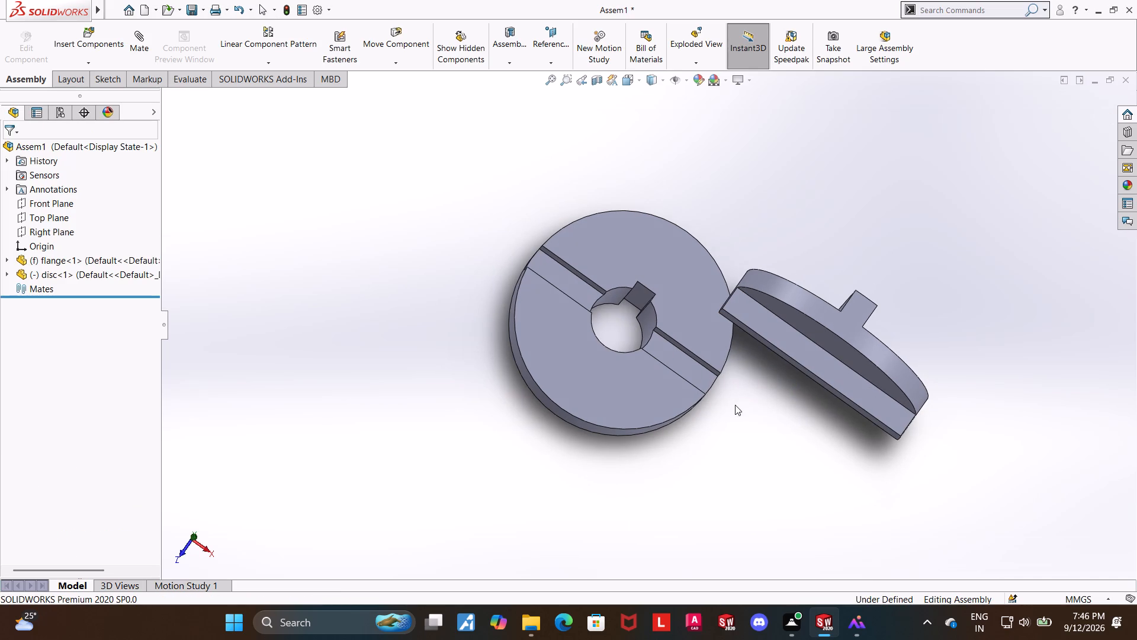
middle_click_drag(790, 392, 868, 412)
double_click(723, 296)
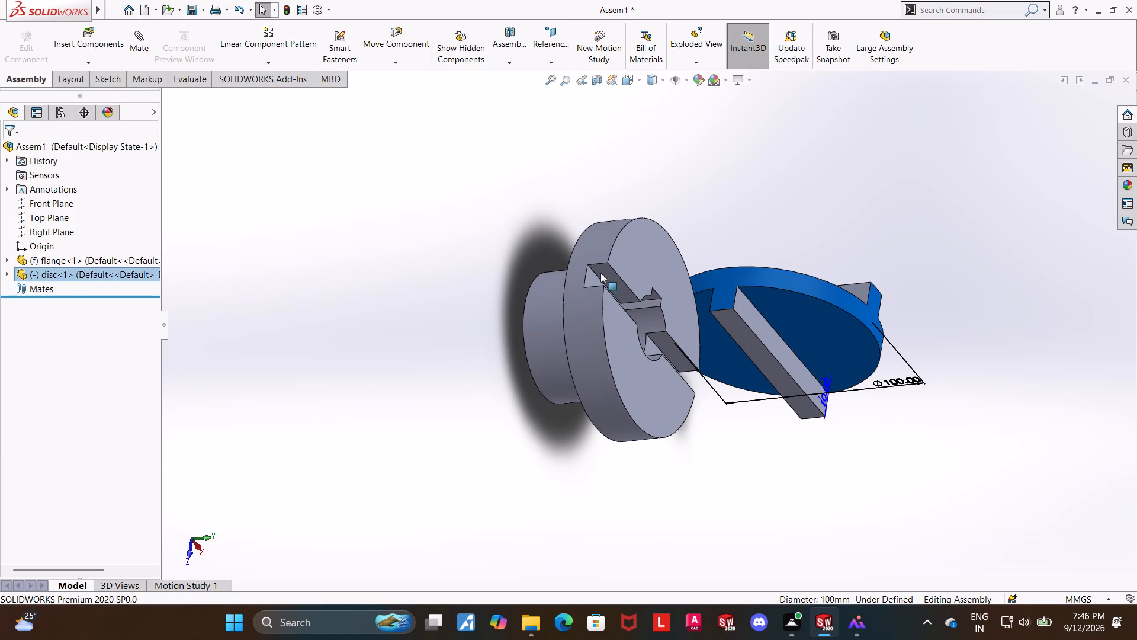
left_click(777, 452)
left_click(769, 338)
middle_click_drag(752, 403, 735, 409)
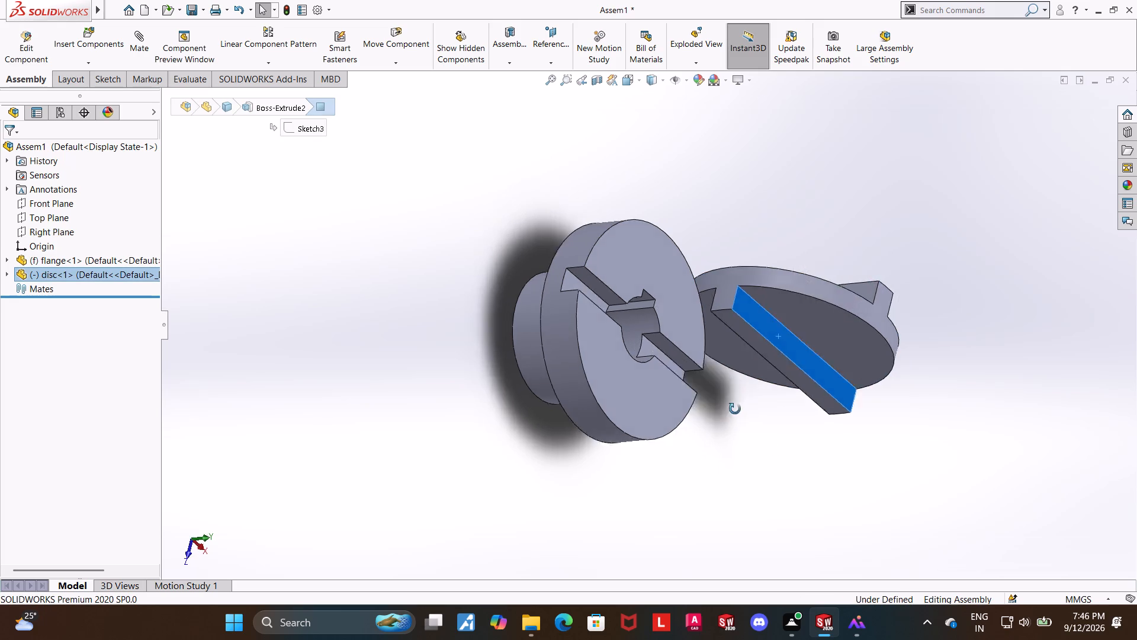
middle_click_drag(735, 409, 675, 463)
middle_click_drag(686, 429, 675, 478)
left_click(671, 358, "ctrl")
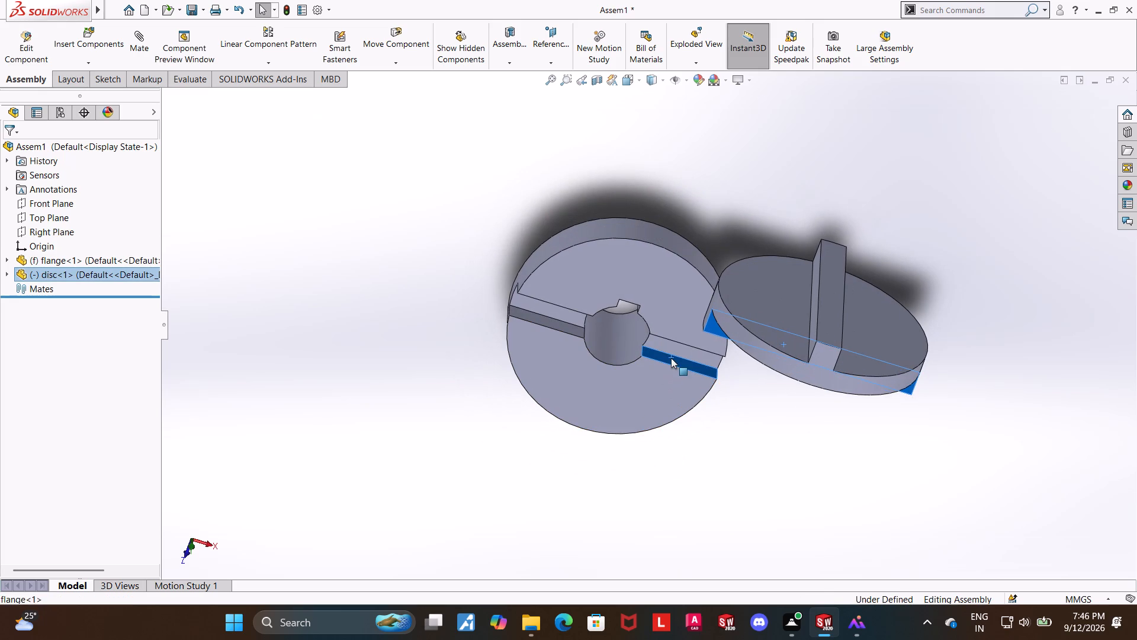
middle_click_drag(758, 469, 795, 344)
left_click(130, 42)
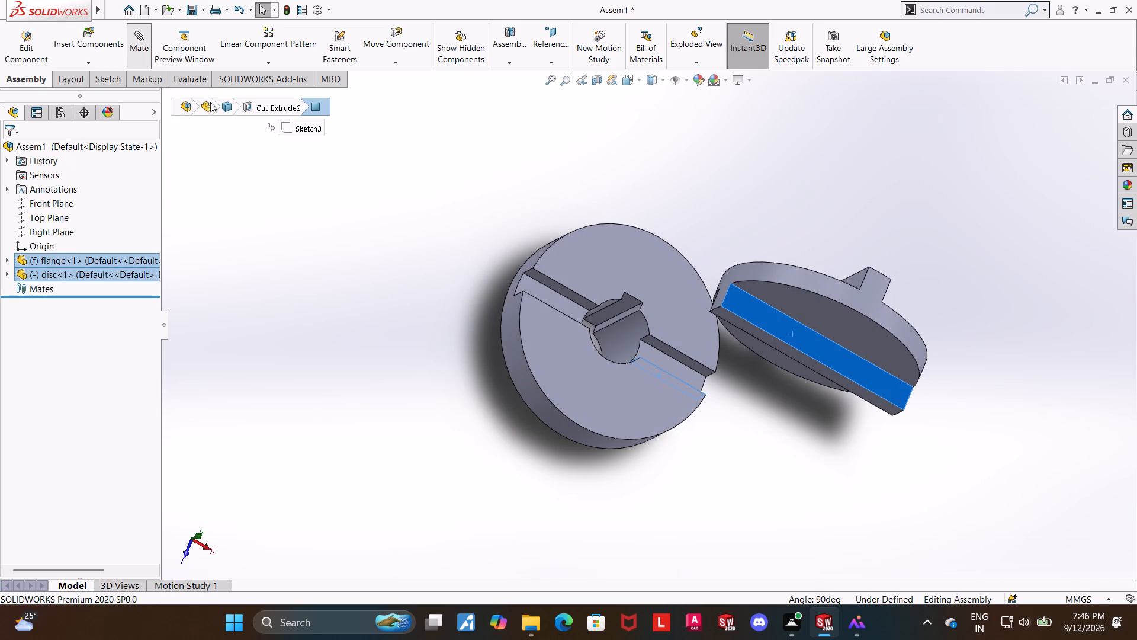
middle_click_drag(426, 347, 441, 202)
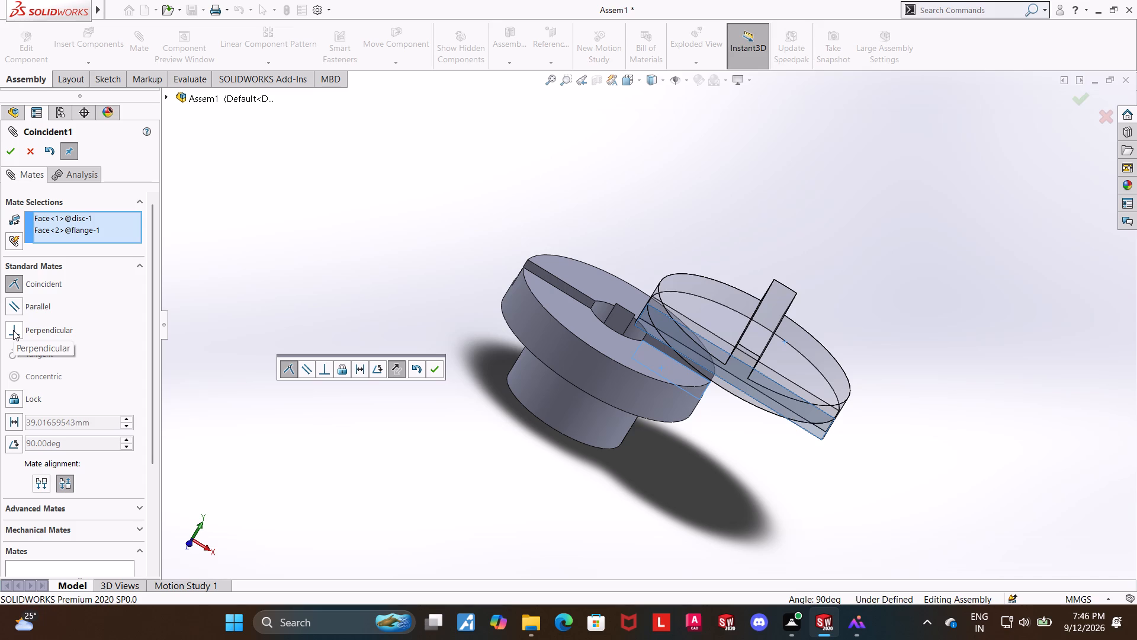
left_click(6, 154)
Move the disc around the flange to check its remaining freedom, leaving it clear of the slot.
left_click_drag(791, 376, 687, 319)
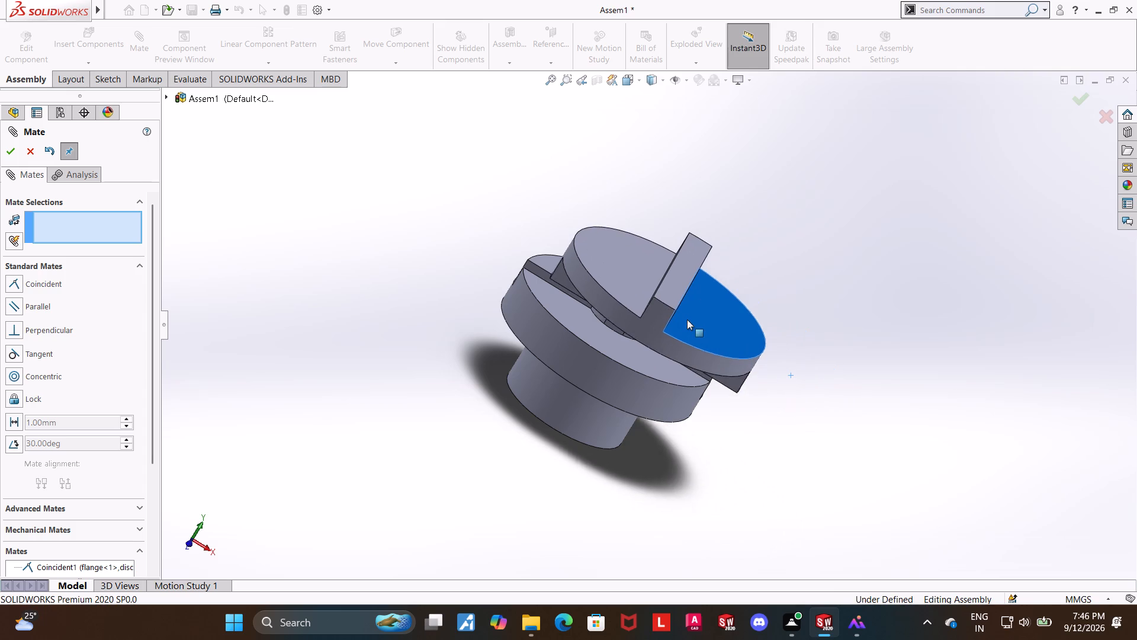
left_click_drag(687, 319, 663, 305)
middle_click_drag(806, 348, 882, 439)
middle_click_drag(871, 425, 836, 425)
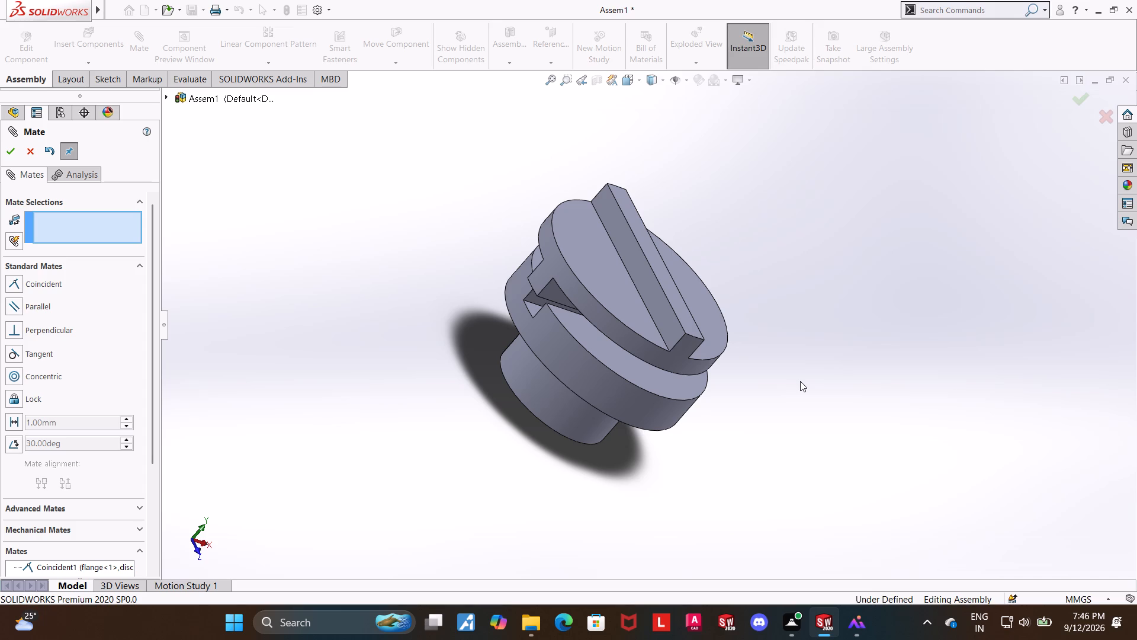
left_click_drag(620, 308, 702, 327)
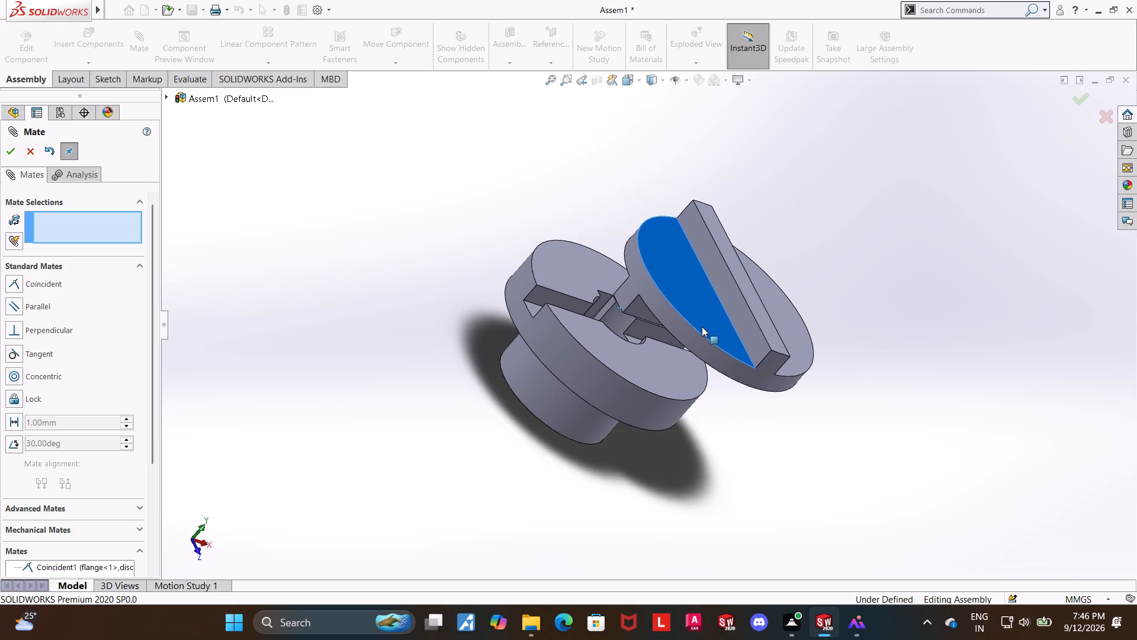
left_click_drag(702, 327, 642, 312)
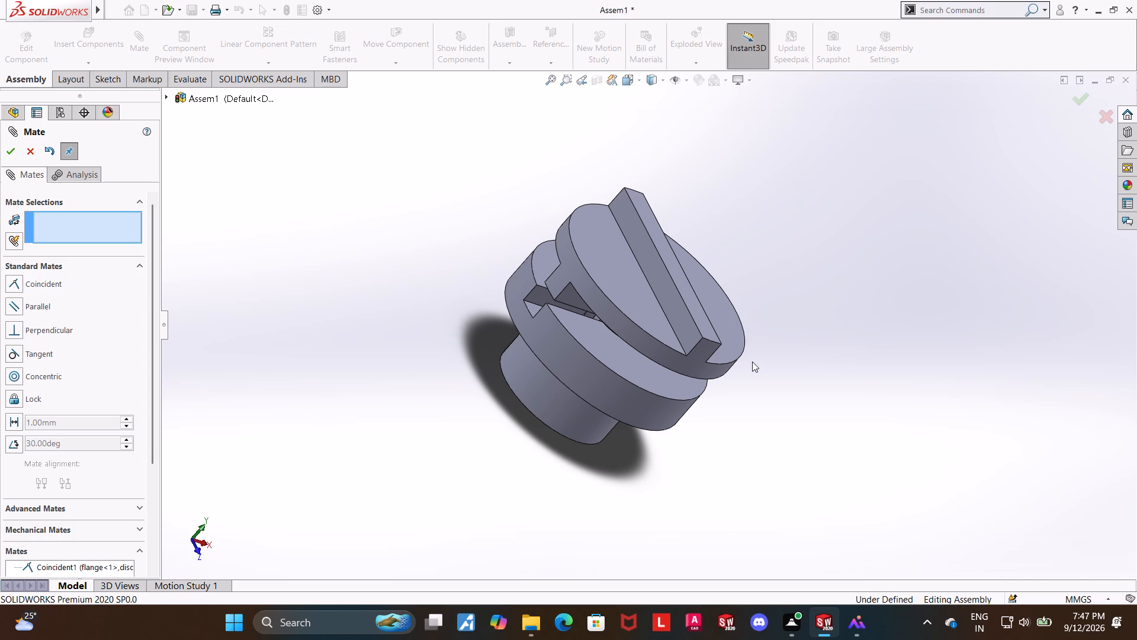
scroll(366, 307, "down", 2)
middle_click_drag(1030, 466, 1075, 503)
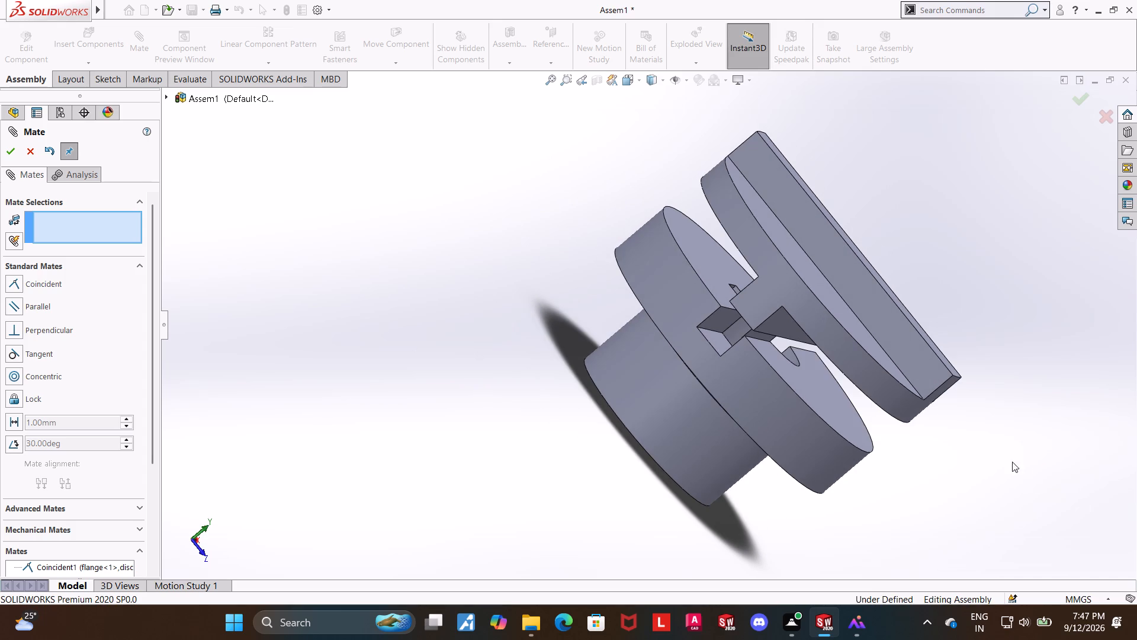
left_click_drag(783, 321, 529, 107)
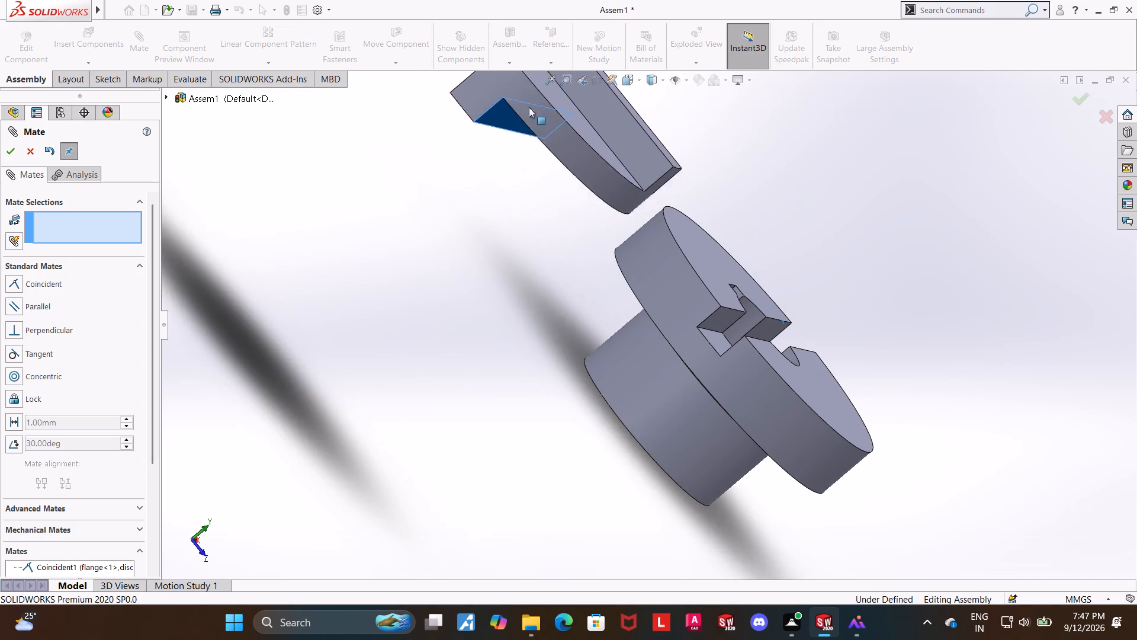
left_click_drag(529, 107, 812, 217)
left_click(1053, 447)
key("Escape")
key("Escape")
key("Escape")
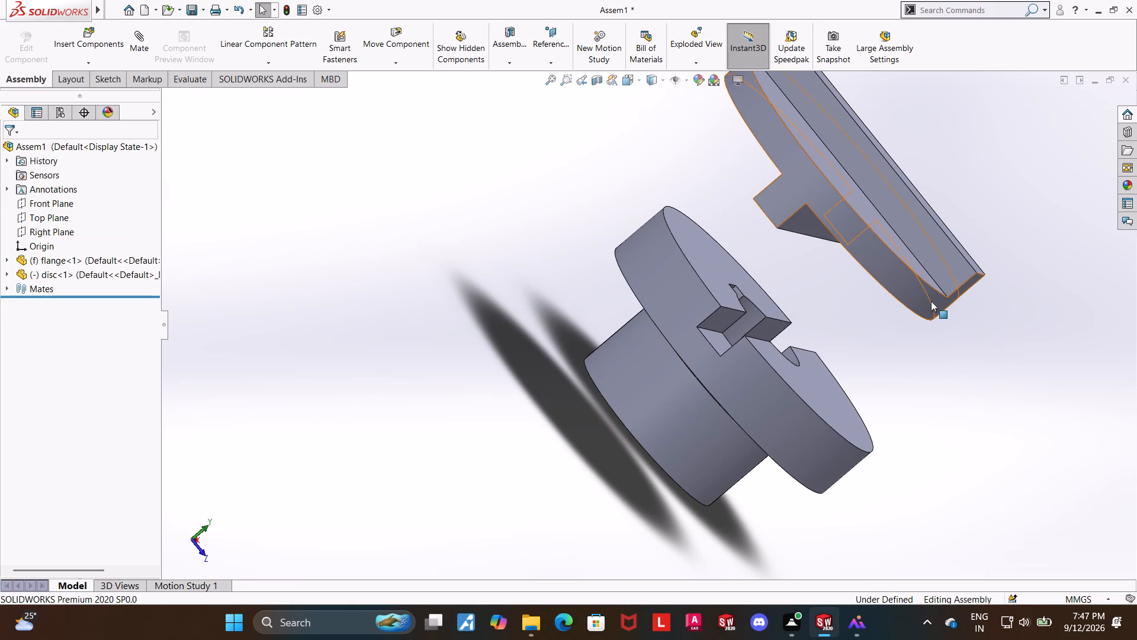
Add a Concentric mate between the disc's outer cylindrical face and the flange's large outer cylindrical face.
left_click(892, 277)
left_click(769, 413, "ctrl")
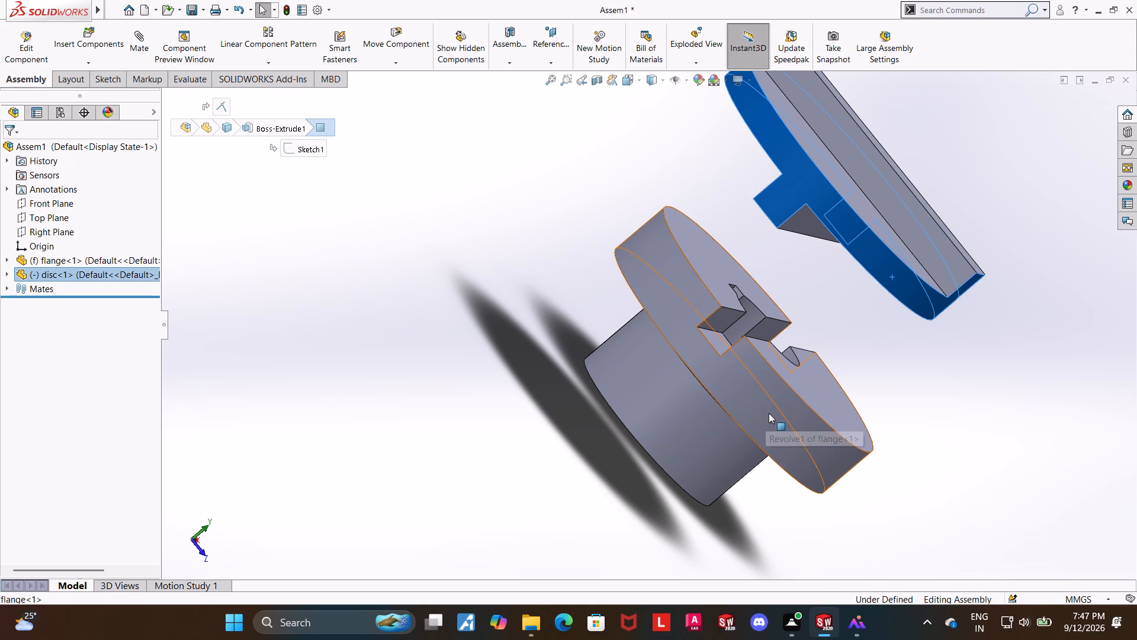
left_click(136, 49)
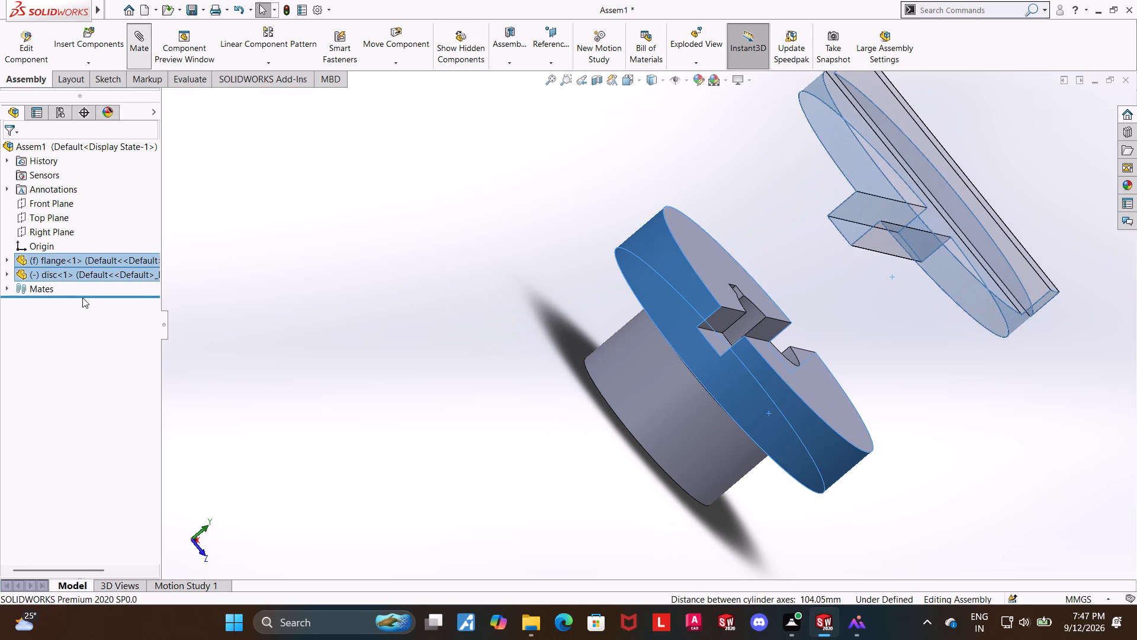
left_click(12, 153)
left_click(982, 401)
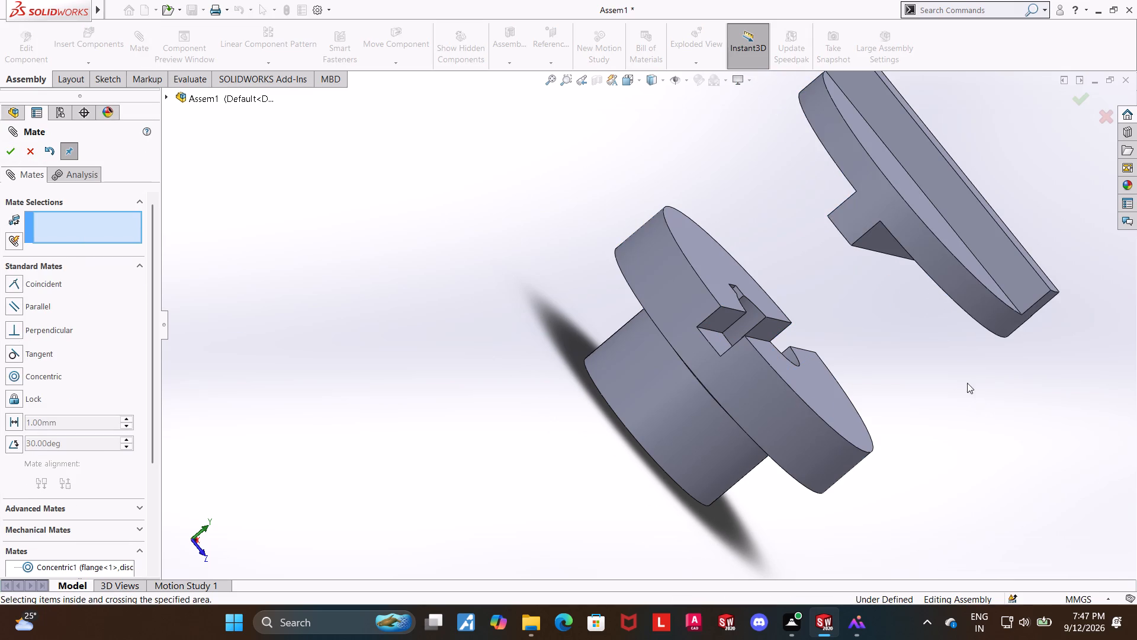
Add a further Coincident mate between a side face of the disc's tongue and a side wall of the flange's slot.
left_click_drag(947, 274, 892, 287)
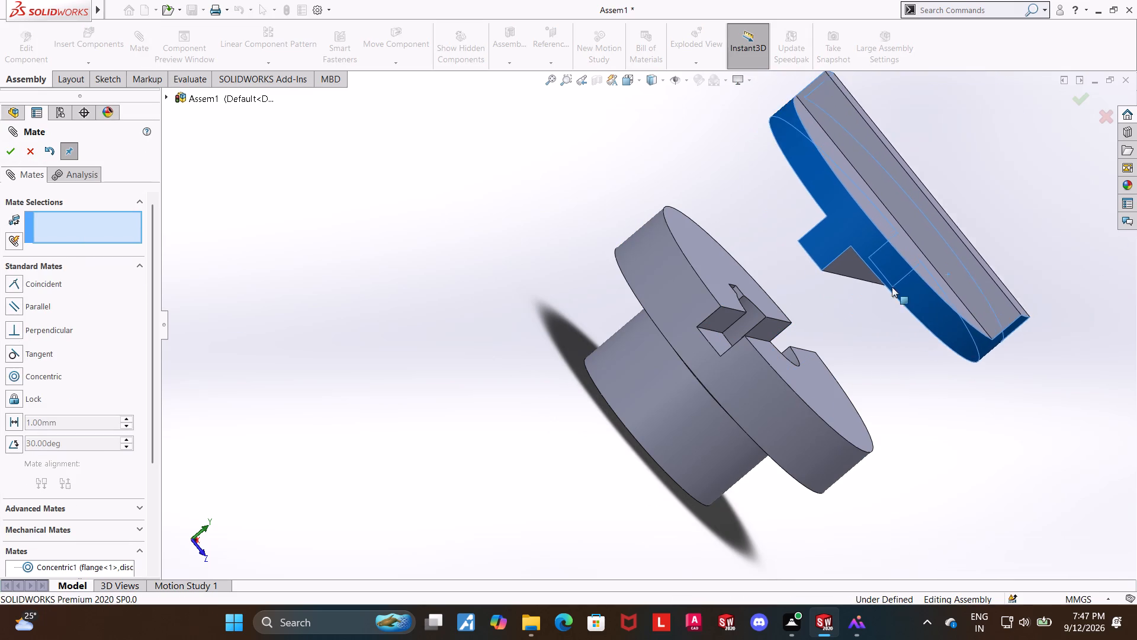
left_click_drag(892, 287, 821, 253)
scroll(934, 346, "down", 3)
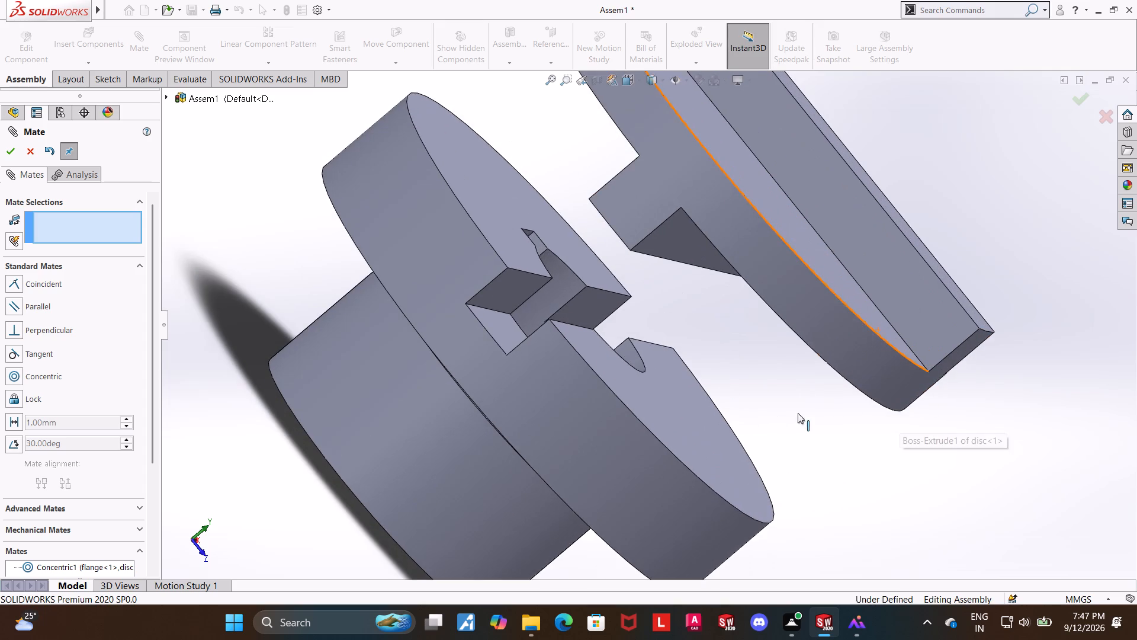
scroll(661, 298, "down", 3)
middle_click_drag(669, 304, 690, 380)
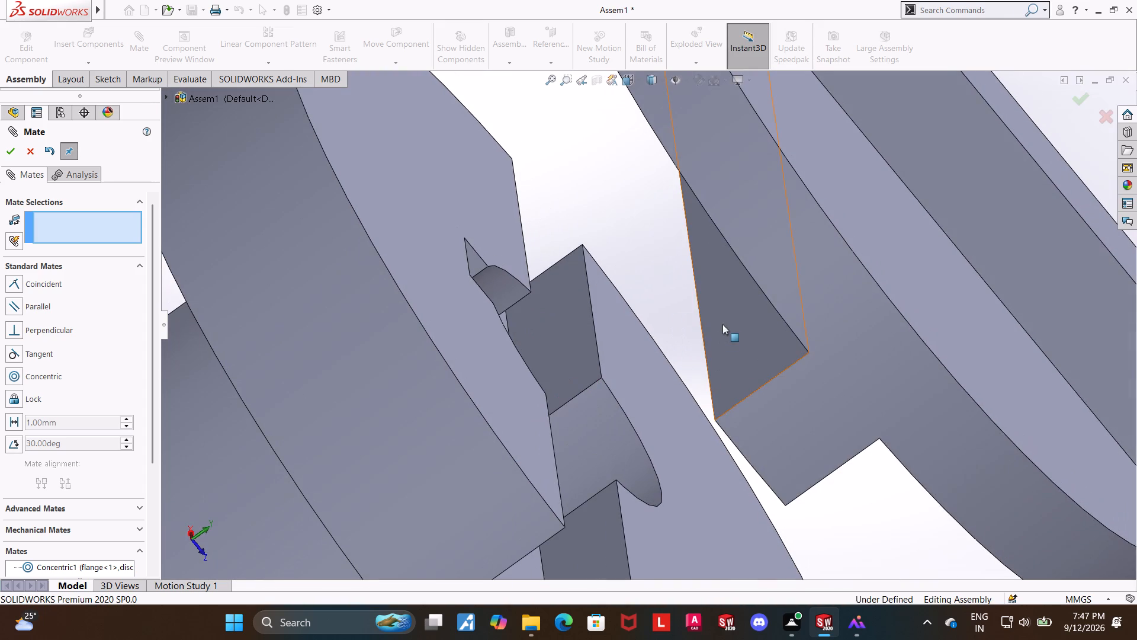
left_click(723, 324)
middle_click_drag(666, 313, 619, 193)
scroll(491, 225, "up", 5)
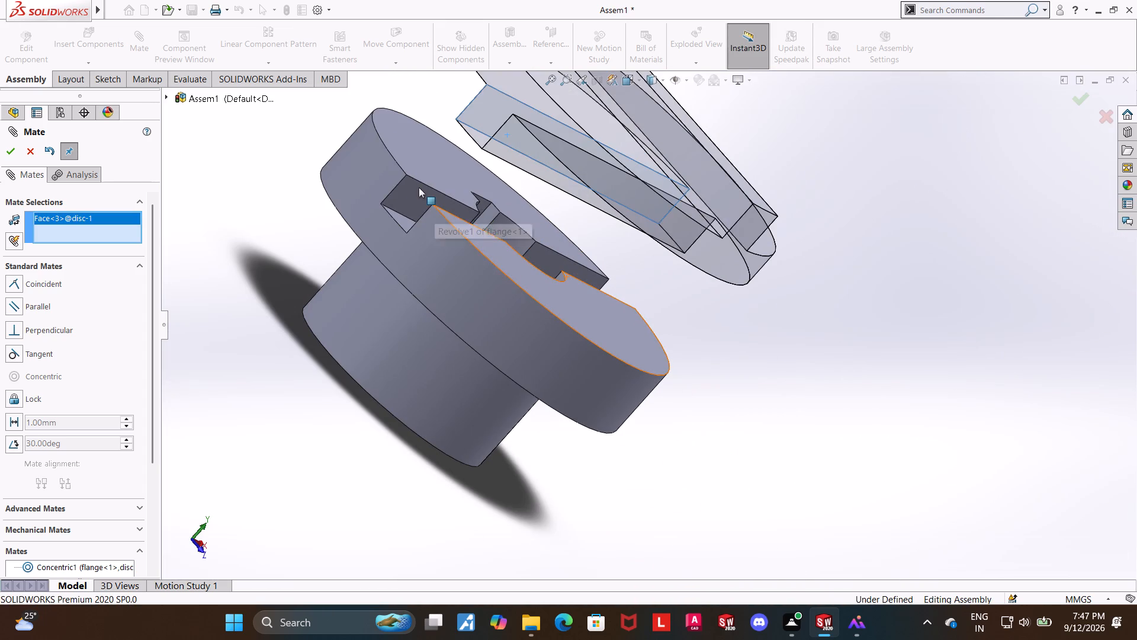
left_click(409, 191, "ctrl")
left_click(12, 151)
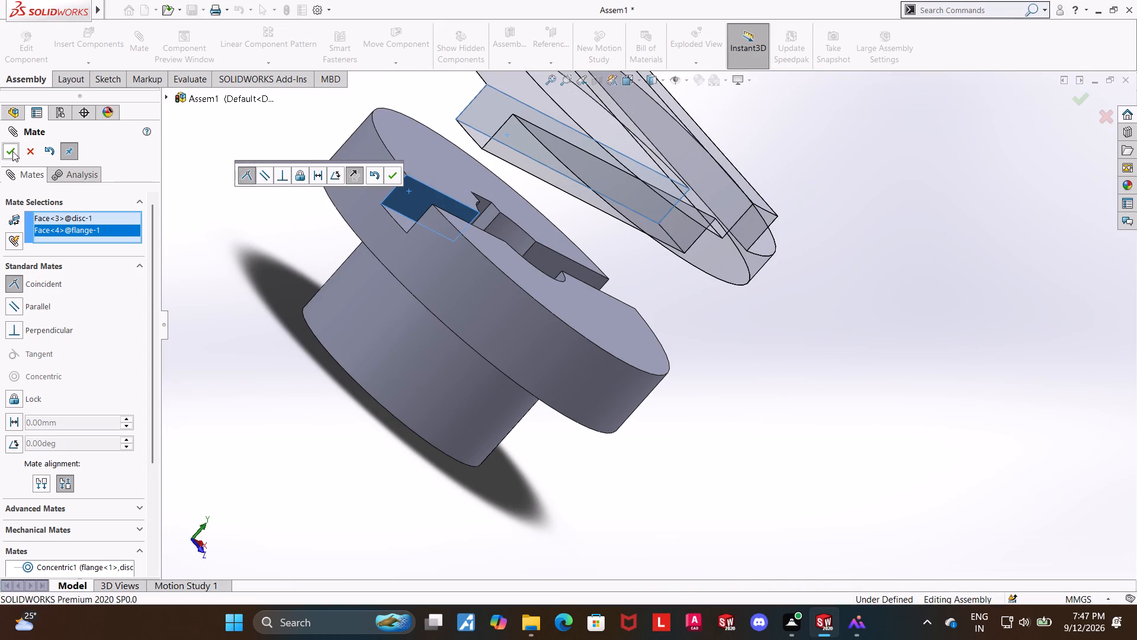
left_click(276, 300)
Check the disc's movement and alignment over the flange's slot and review the assembly's existing mates.
scroll(272, 293, "up", 2)
left_click_drag(605, 199, 617, 209)
left_click(359, 222)
middle_click_drag(331, 199, 346, 316)
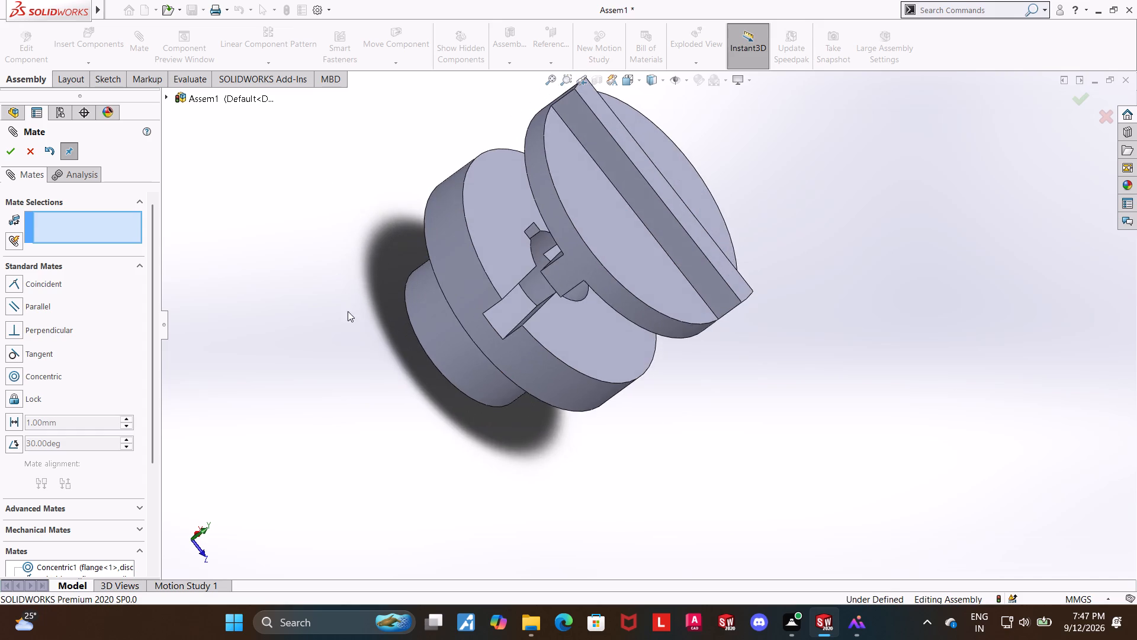
scroll(496, 276, "down", 4)
left_click(25, 153)
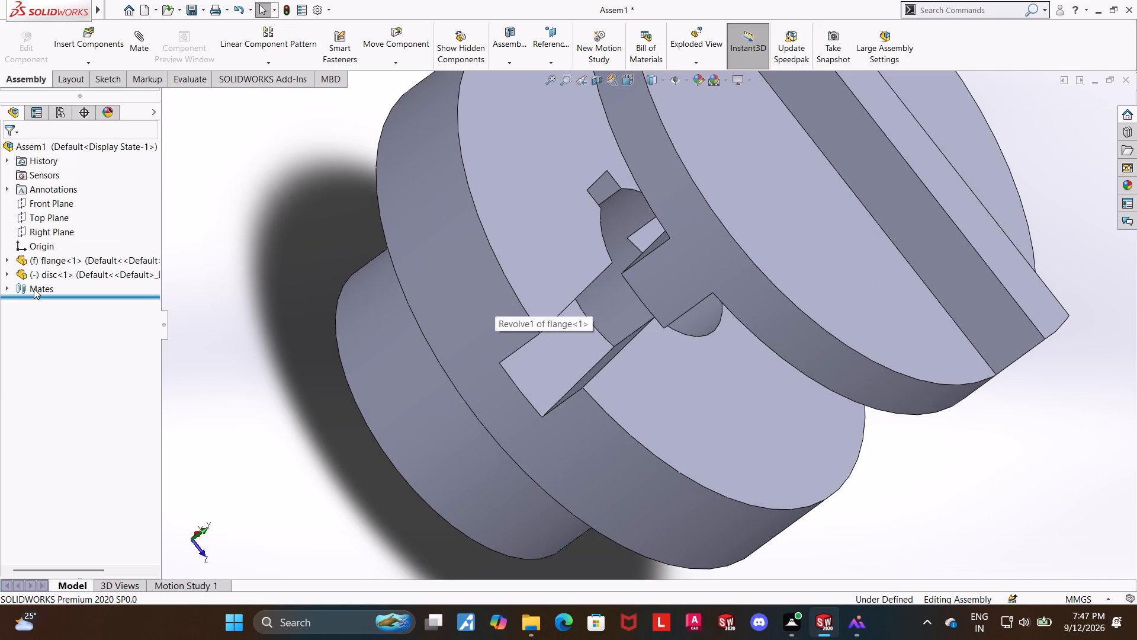
left_click(5, 291)
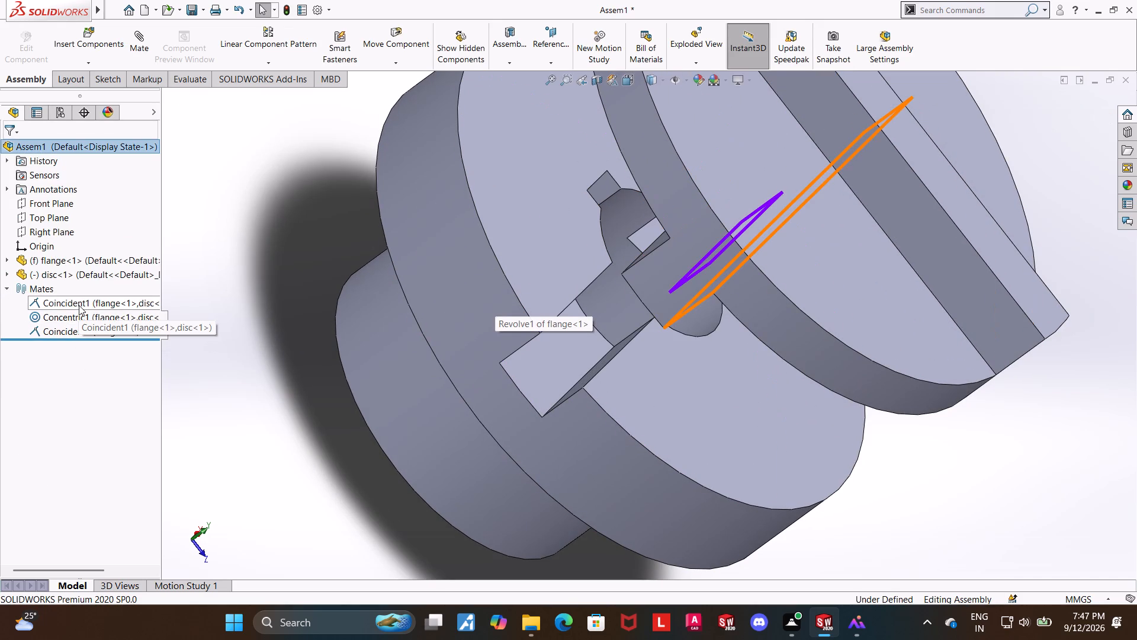
Add a Coincident mate between the bottom face of the disc's tongue and the floor of the flange's slot.
middle_click_drag(237, 428, 277, 289)
left_click(764, 187)
middle_click_drag(265, 228, 200, 313)
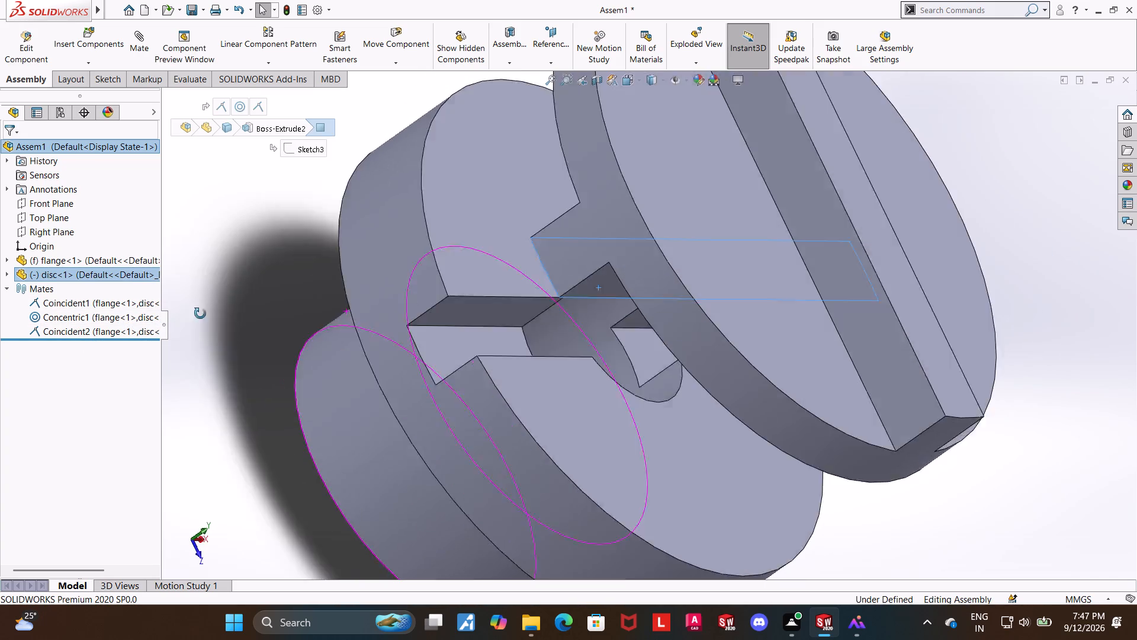
middle_click_drag(200, 313, 185, 331)
left_click(420, 372, "ctrl")
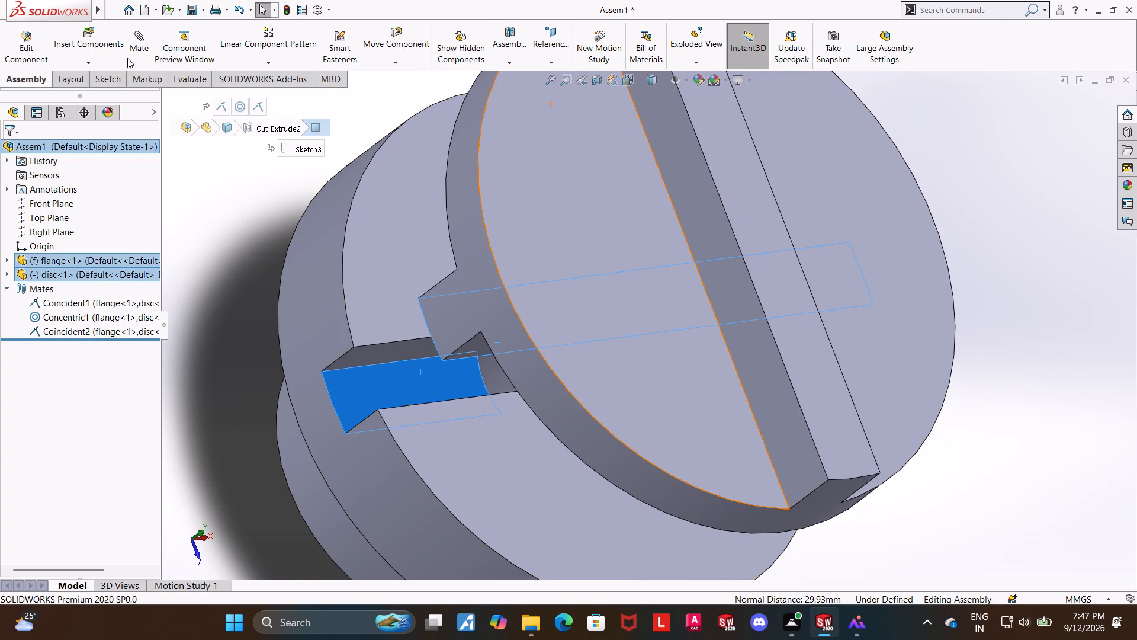
left_click(142, 40)
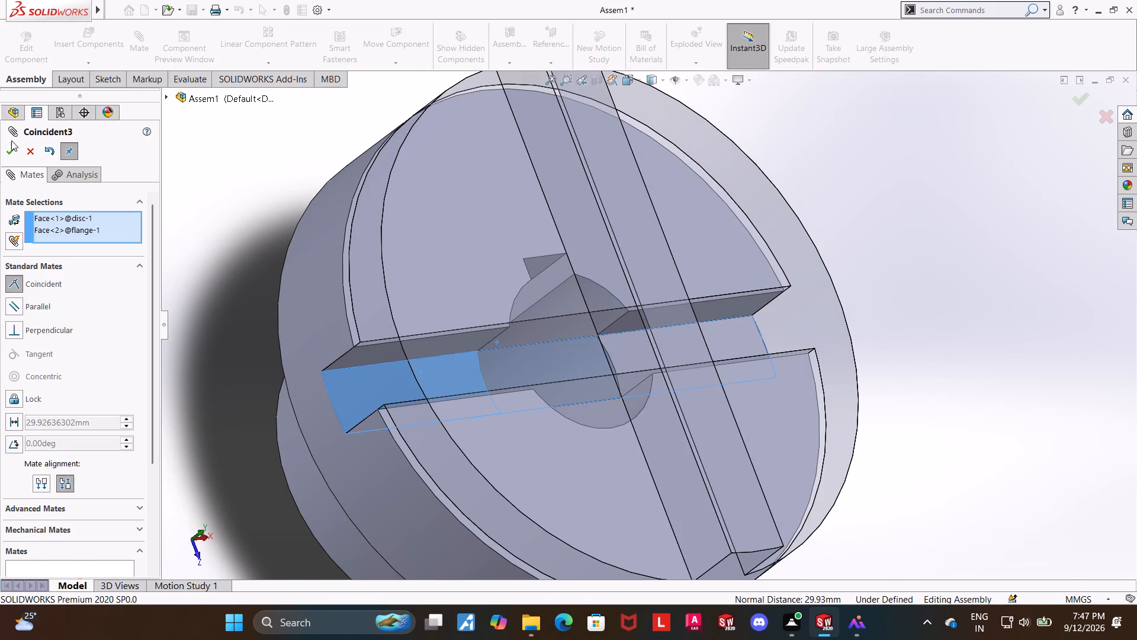
left_click(11, 155)
left_click(26, 151)
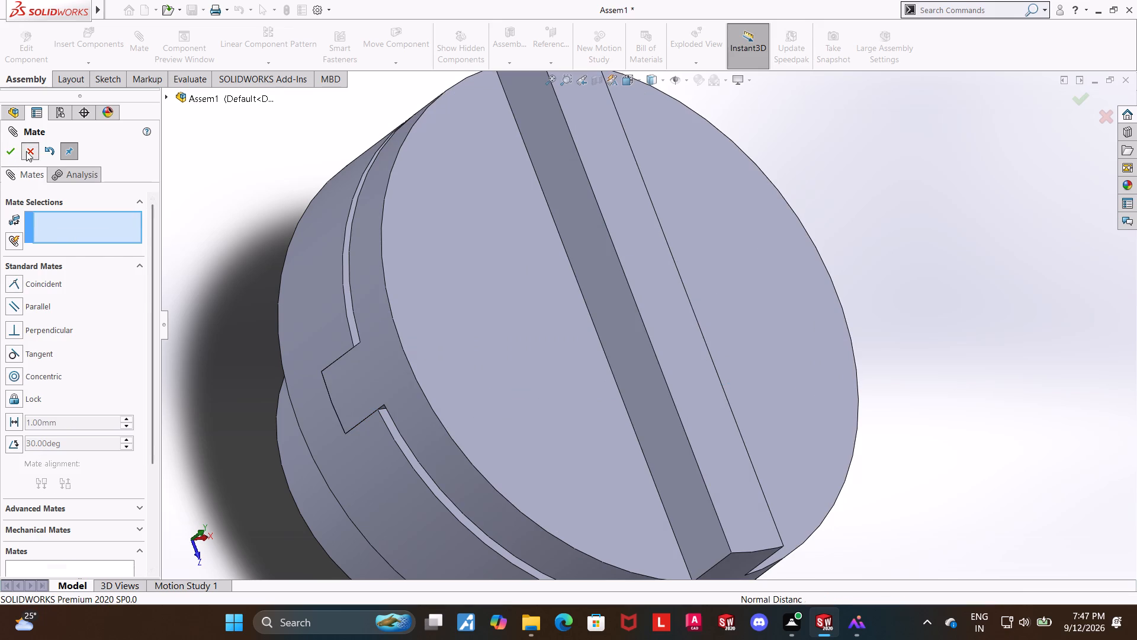
Examine the fit between the disc's tongue and the flange's slot from several sides.
scroll(233, 362, "up", 5)
middle_click_drag(730, 481, 771, 472)
scroll(623, 335, "down", 5)
middle_click_drag(751, 377, 781, 376)
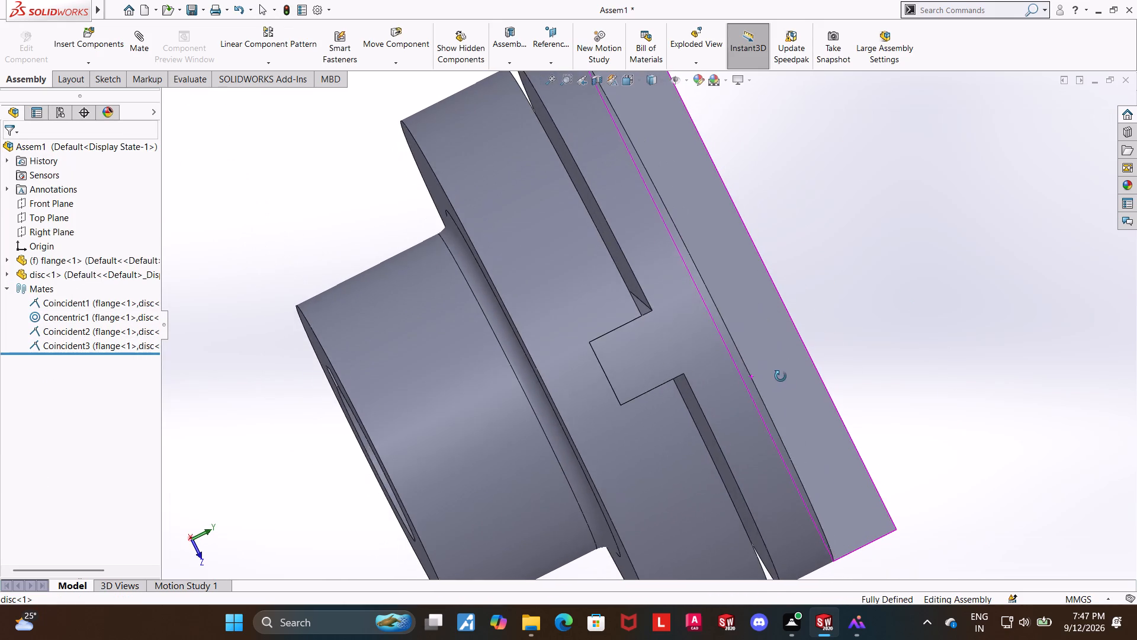
middle_click_drag(781, 376, 781, 380)
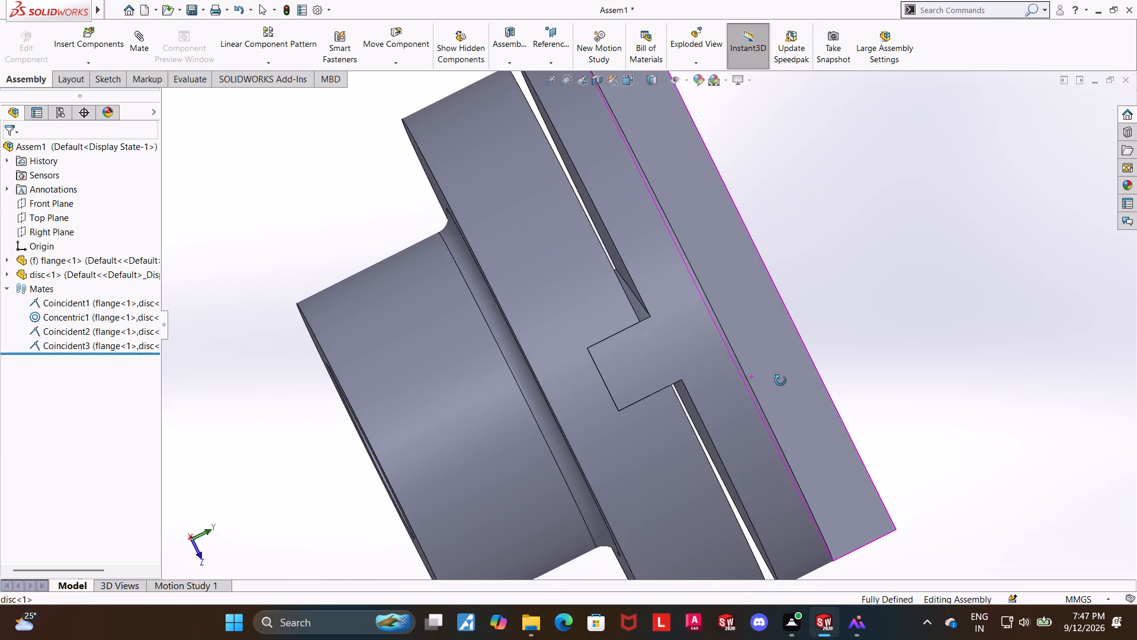
middle_click_drag(781, 380, 754, 319)
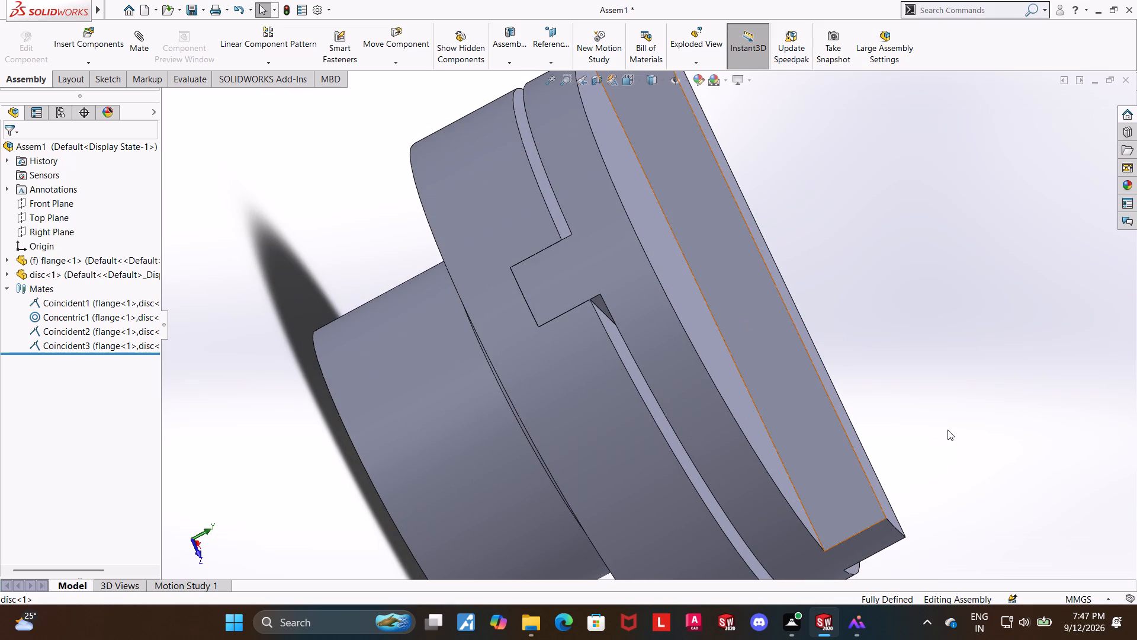
middle_click_drag(943, 427, 907, 355)
scroll(824, 294, "up", 1)
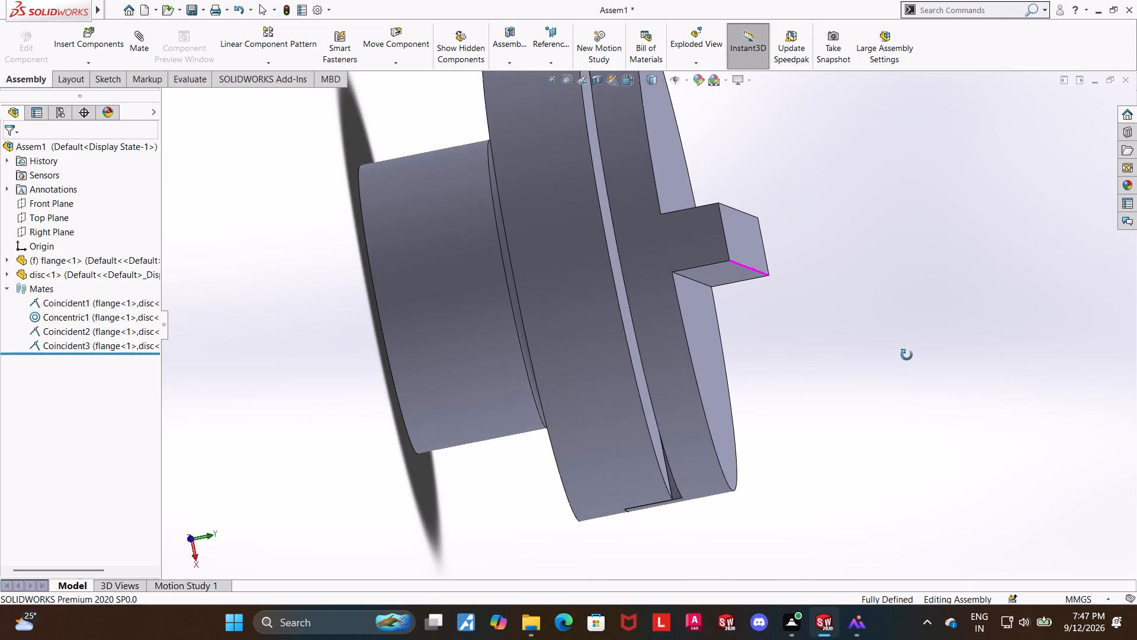
middle_click_drag(907, 355, 910, 348)
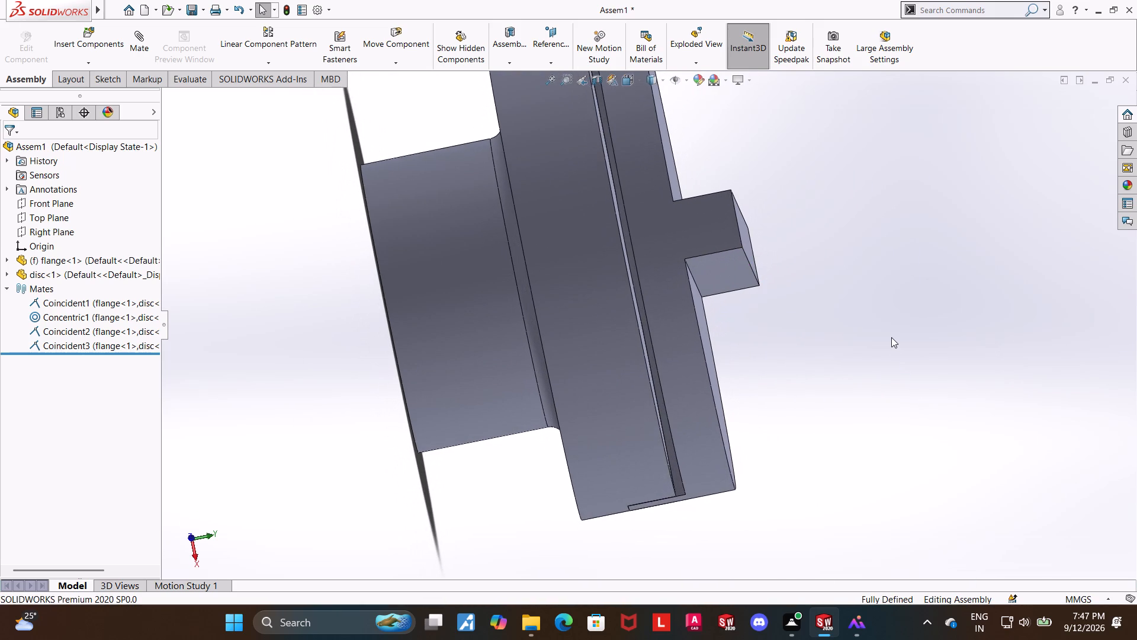
Insert the key shaft into the assembly, placing it freely beside the flange's hub.
middle_click_drag(894, 364, 882, 399)
scroll(883, 402, "up", 3)
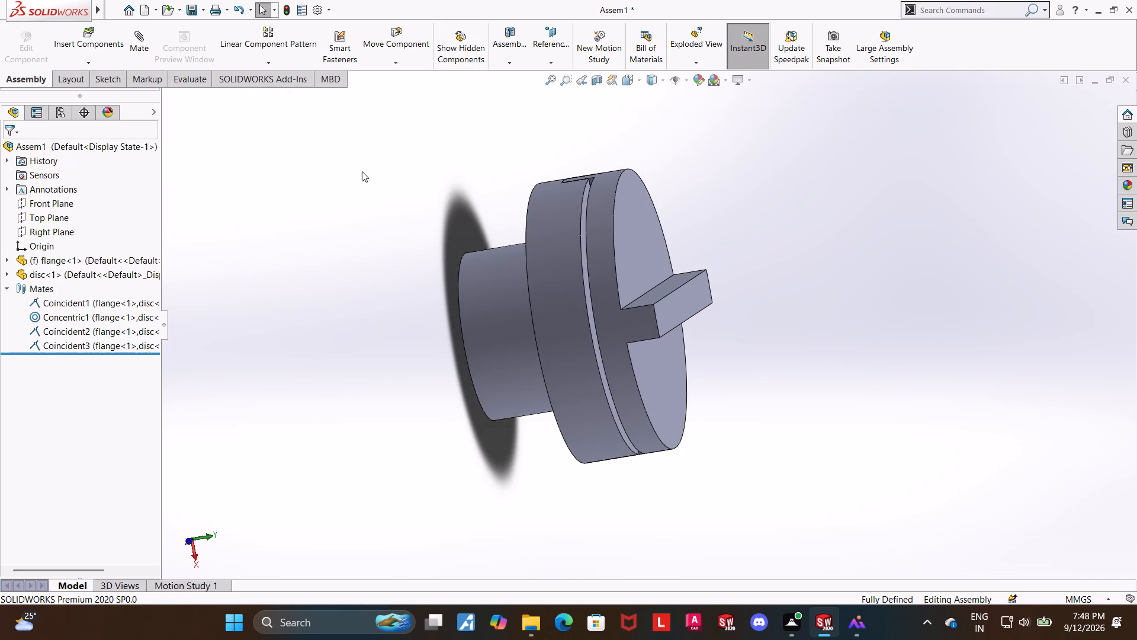
left_click(362, 171)
left_click(95, 50)
middle_click_drag(208, 292, 284, 291)
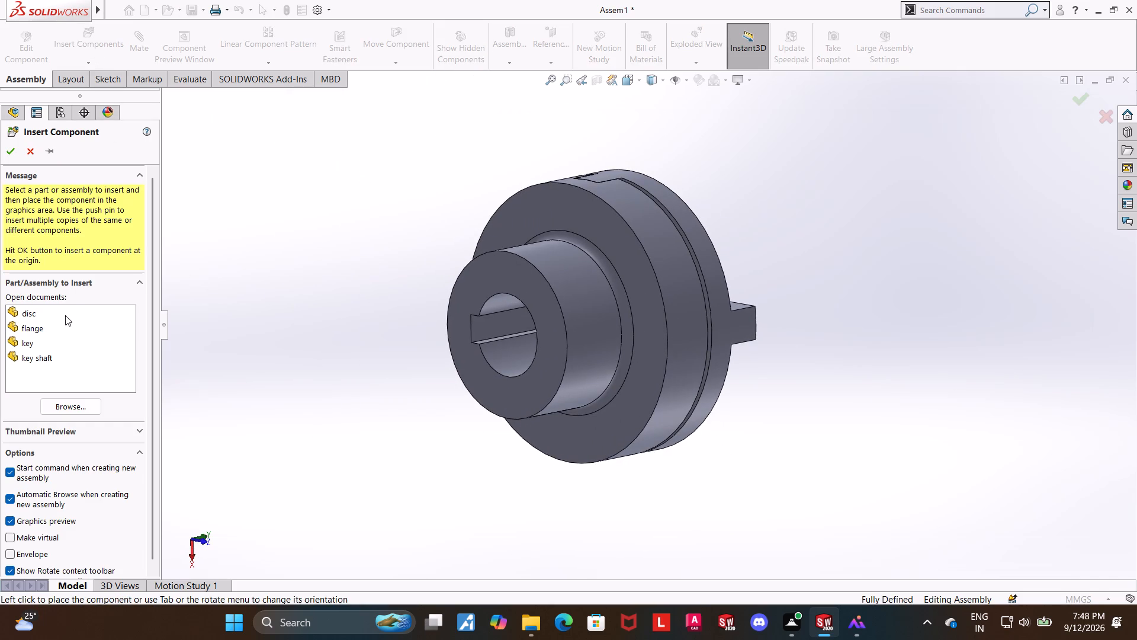
left_click(30, 357)
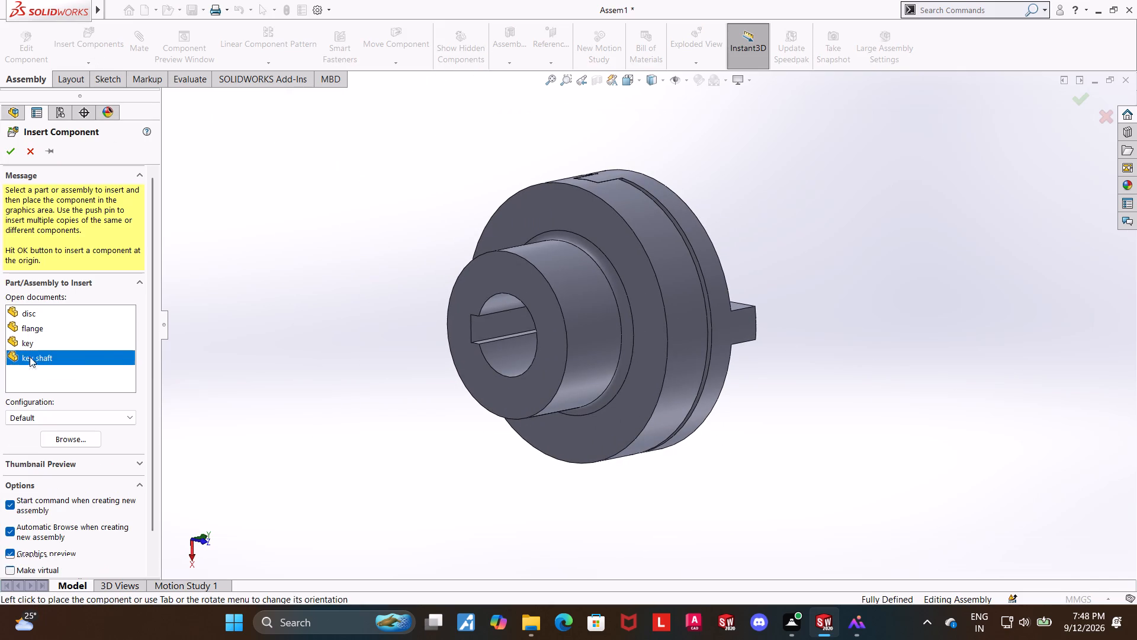
left_click(253, 366)
middle_click_drag(323, 453, 338, 540)
scroll(338, 540, "up", 1)
Add a Concentric mate between the key shaft's cylindrical face and the flange's bore.
left_click(377, 396)
left_click(540, 375, "ctrl")
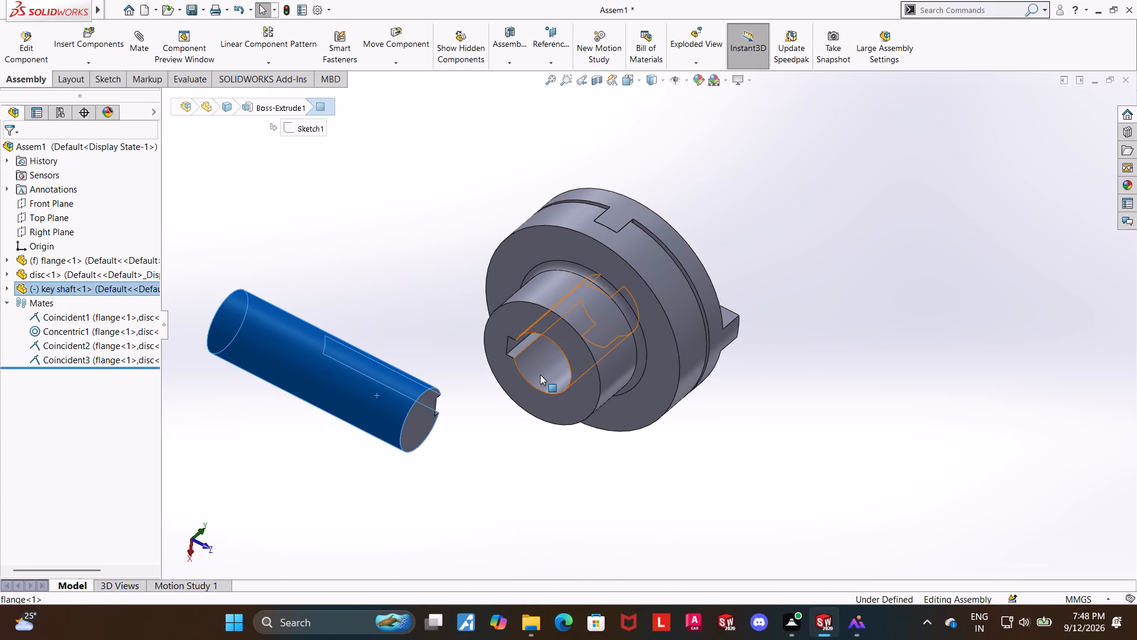
left_click(151, 46)
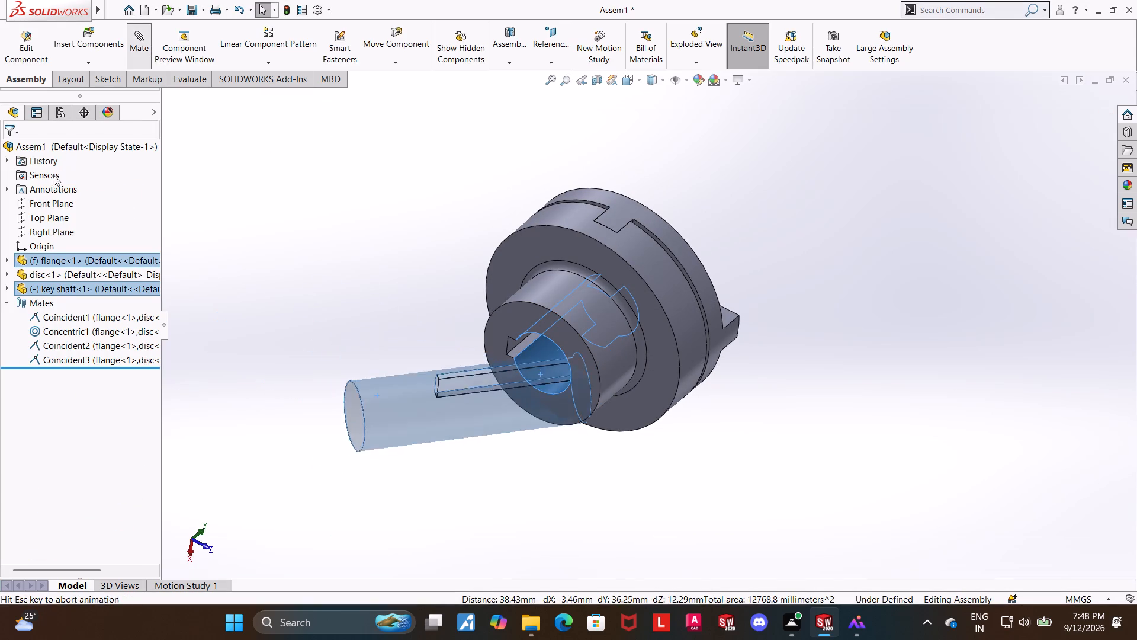
left_click(7, 151)
Add a Parallel mate between the floor of the key shaft's keyway and the outer face of the flange's keyway.
middle_click_drag(235, 264, 290, 299)
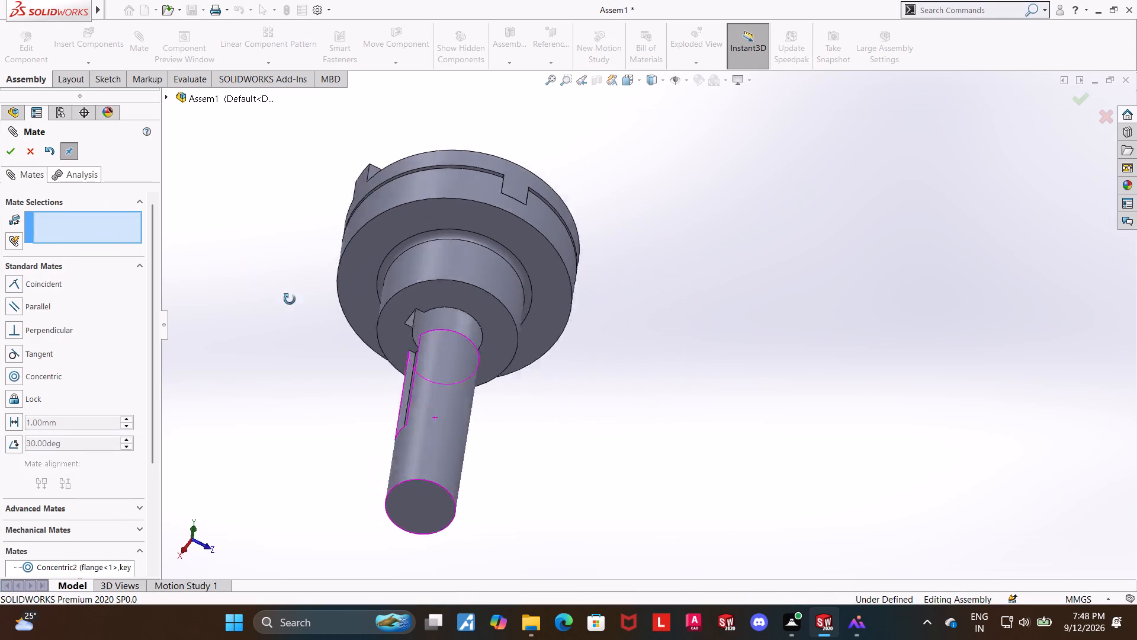
middle_click_drag(290, 299, 317, 299)
middle_click_drag(275, 376, 287, 292)
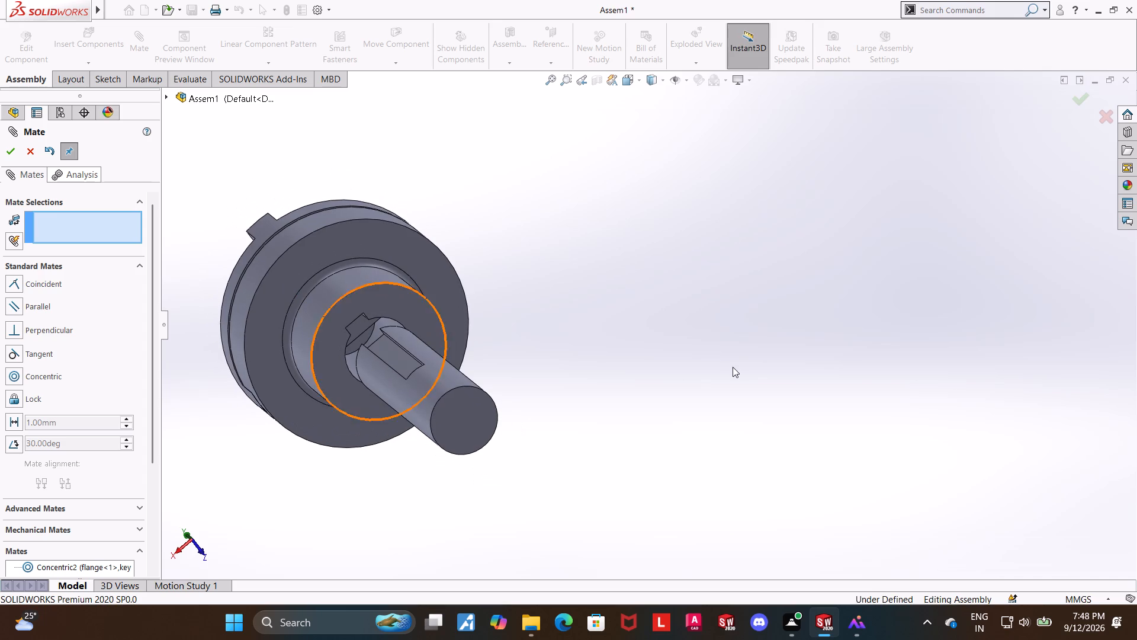
left_click(731, 367)
scroll(419, 304, "down", 5)
left_click(433, 444)
middle_click_drag(750, 395, 717, 358)
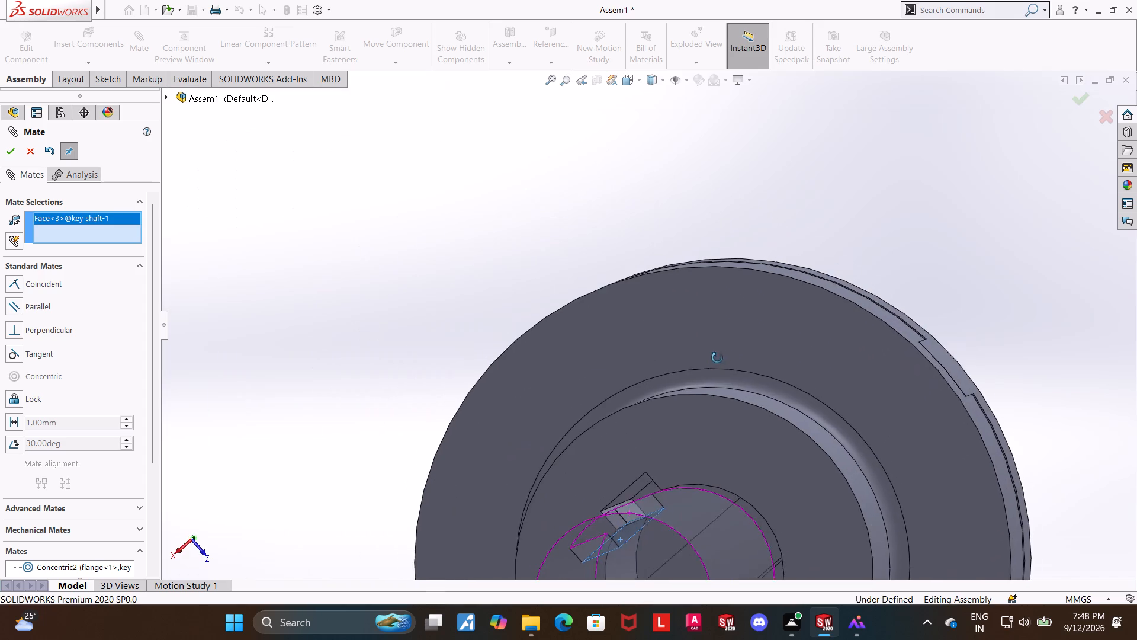
middle_click_drag(717, 358, 719, 358)
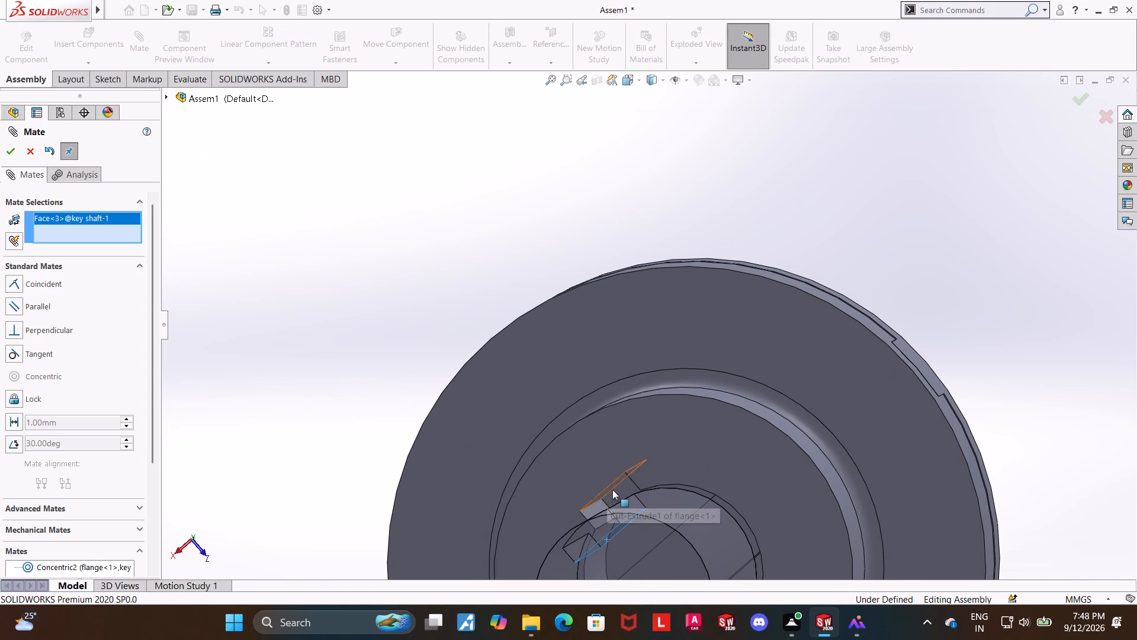
middle_click_drag(1029, 435, 1052, 469)
scroll(1042, 463, "up", 5)
scroll(763, 431, "down", 3)
middle_click_drag(579, 414, 564, 393)
middle_click_drag(555, 372, 541, 338)
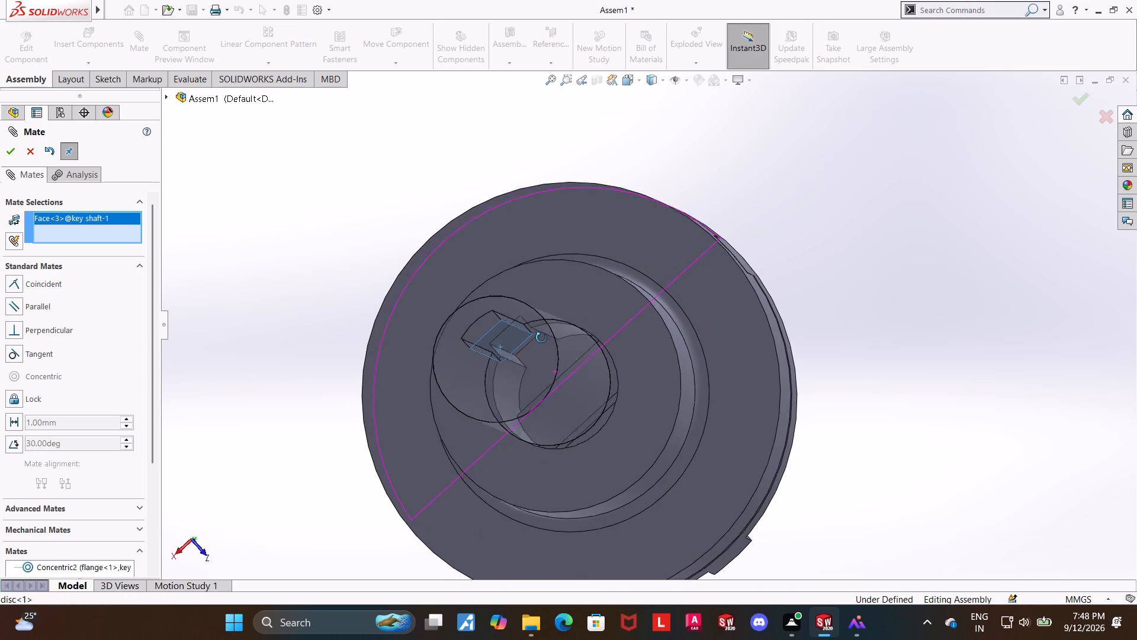
middle_click_drag(541, 338, 541, 337)
left_click(522, 332)
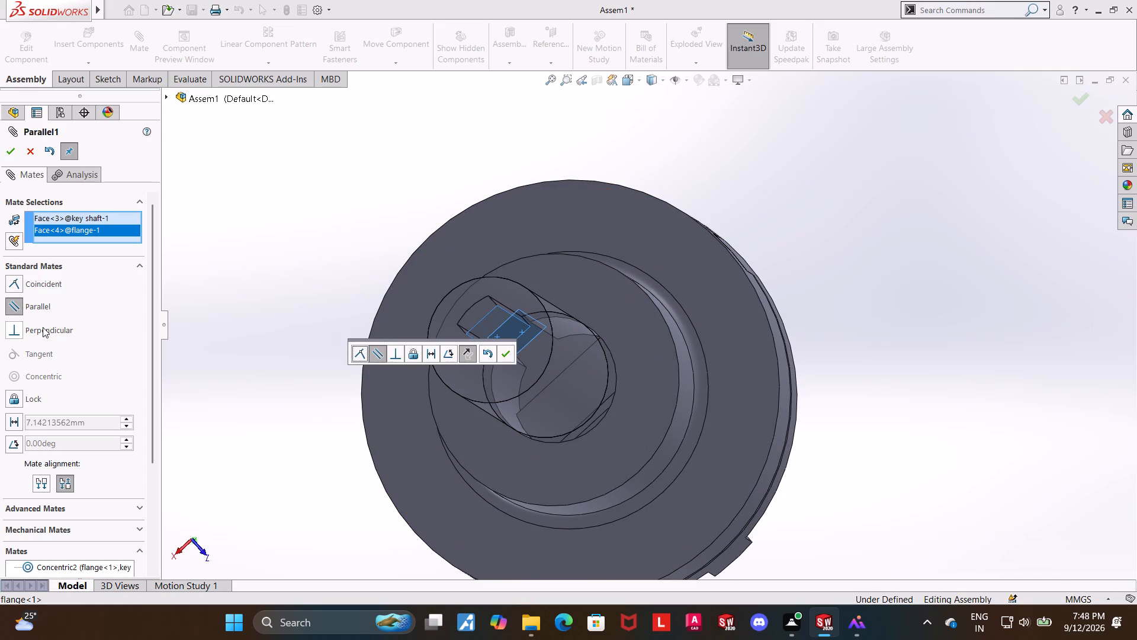
left_click(5, 151)
Slide the key shaft along the flange's bore and check how its keyway lines up with the flange's keyway.
left_click(301, 218)
middle_click_drag(288, 233, 325, 315)
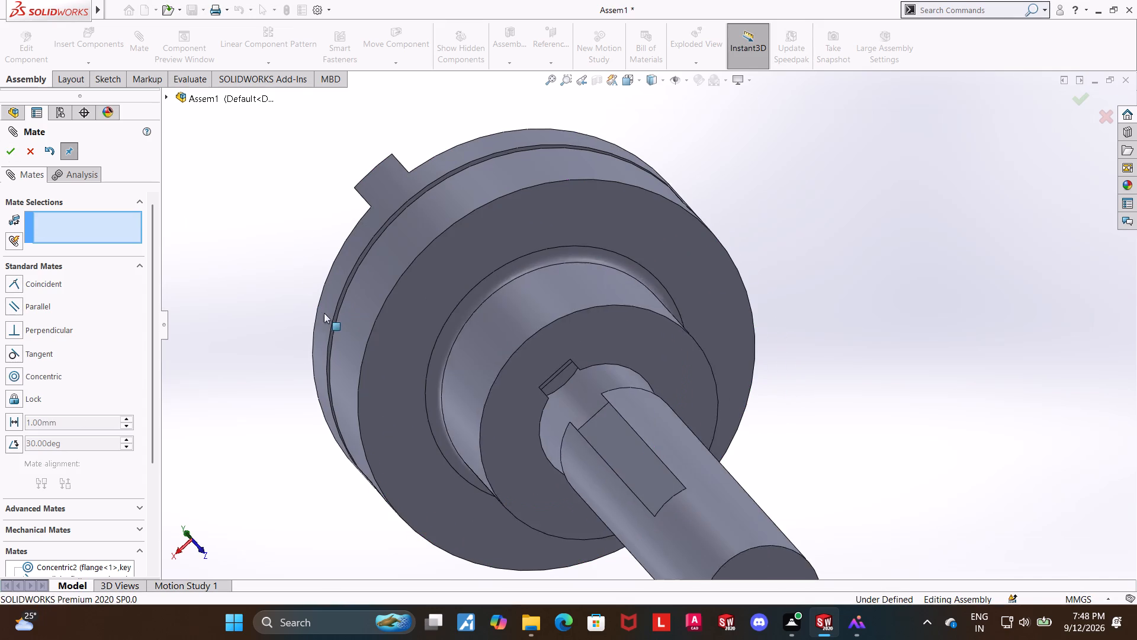
left_click_drag(720, 514, 687, 491)
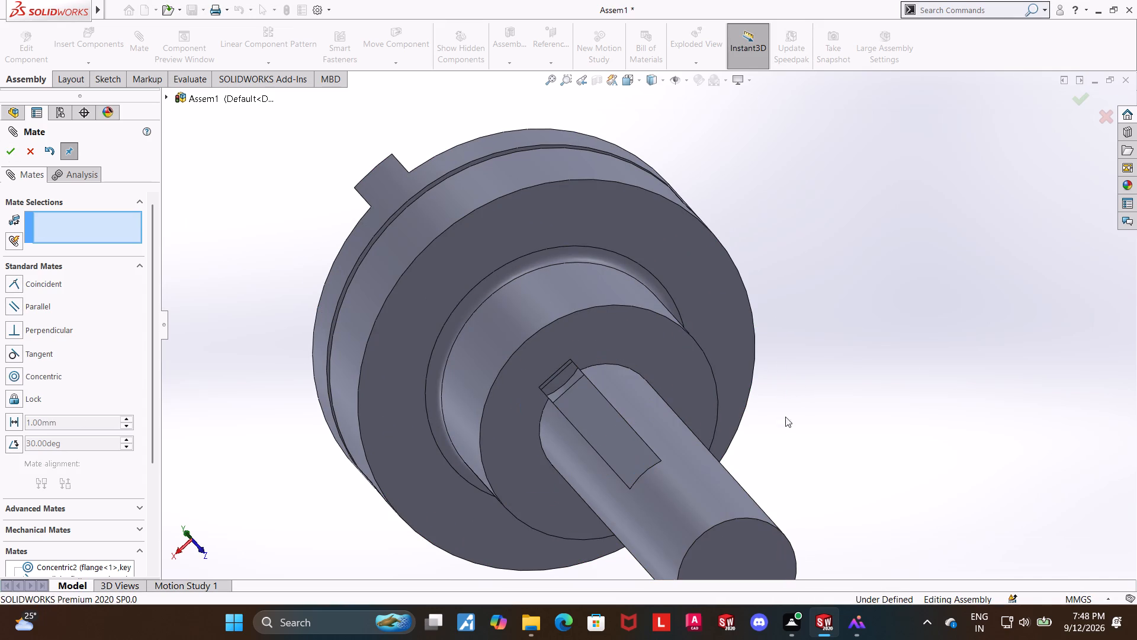
left_click(932, 343)
left_click(28, 150)
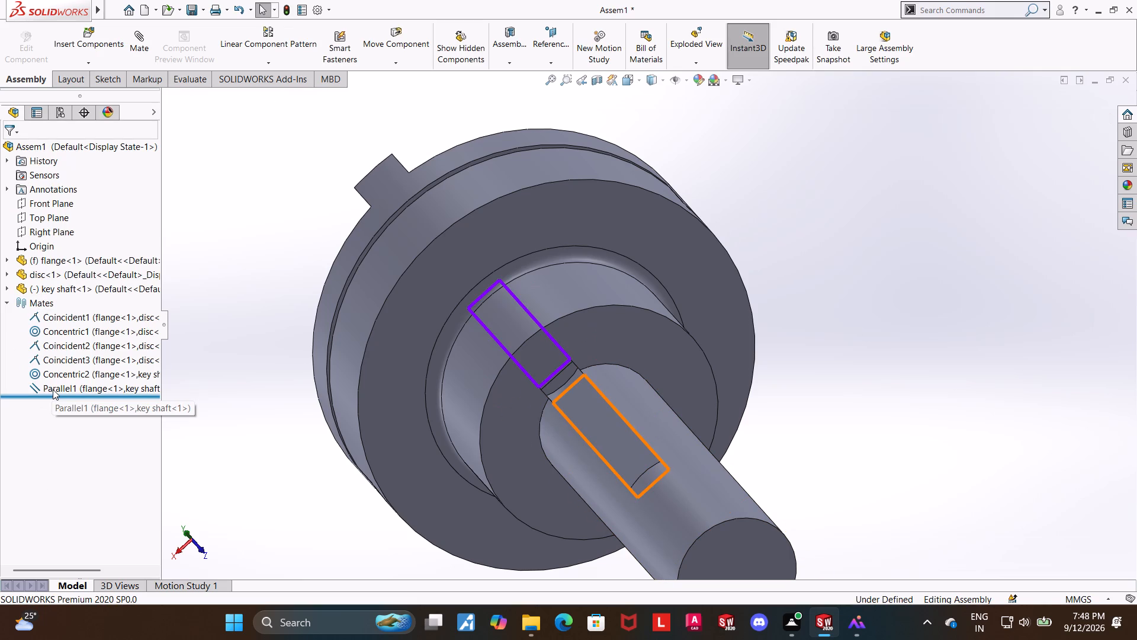
left_click(548, 363)
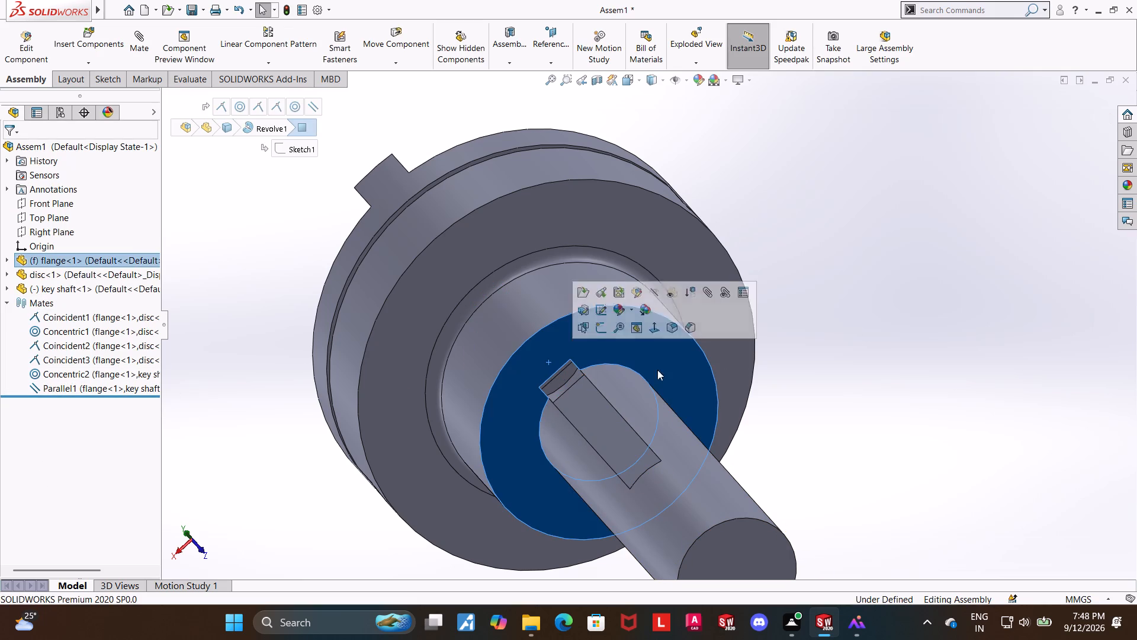
left_click(910, 372)
middle_click_drag(905, 369, 888, 335)
left_click_drag(737, 530, 732, 524)
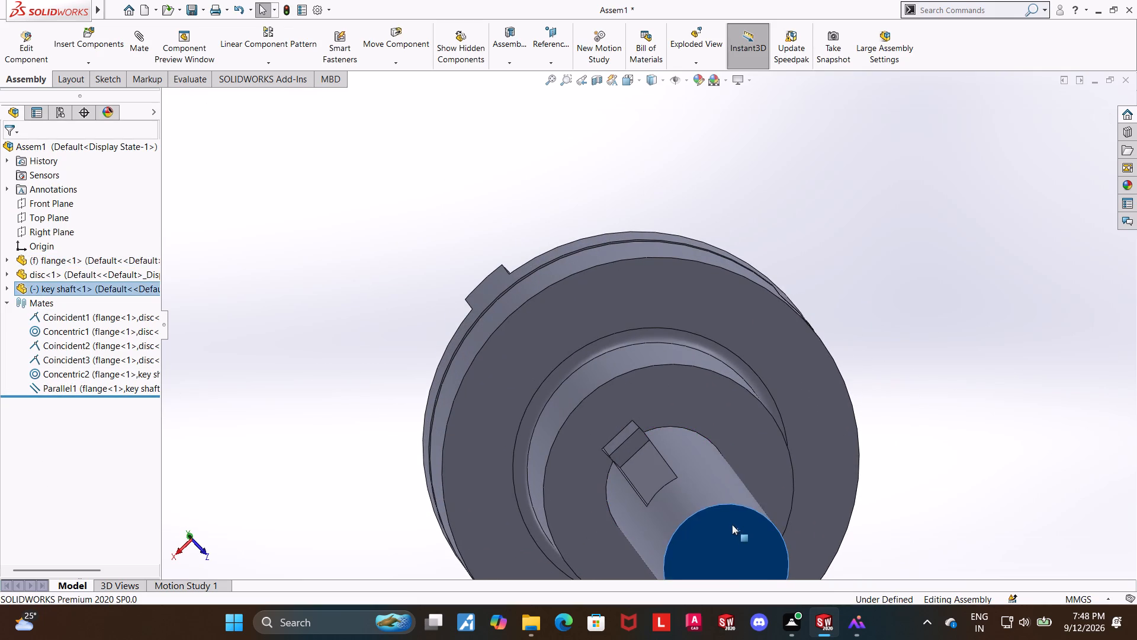
left_click_drag(732, 524, 693, 479)
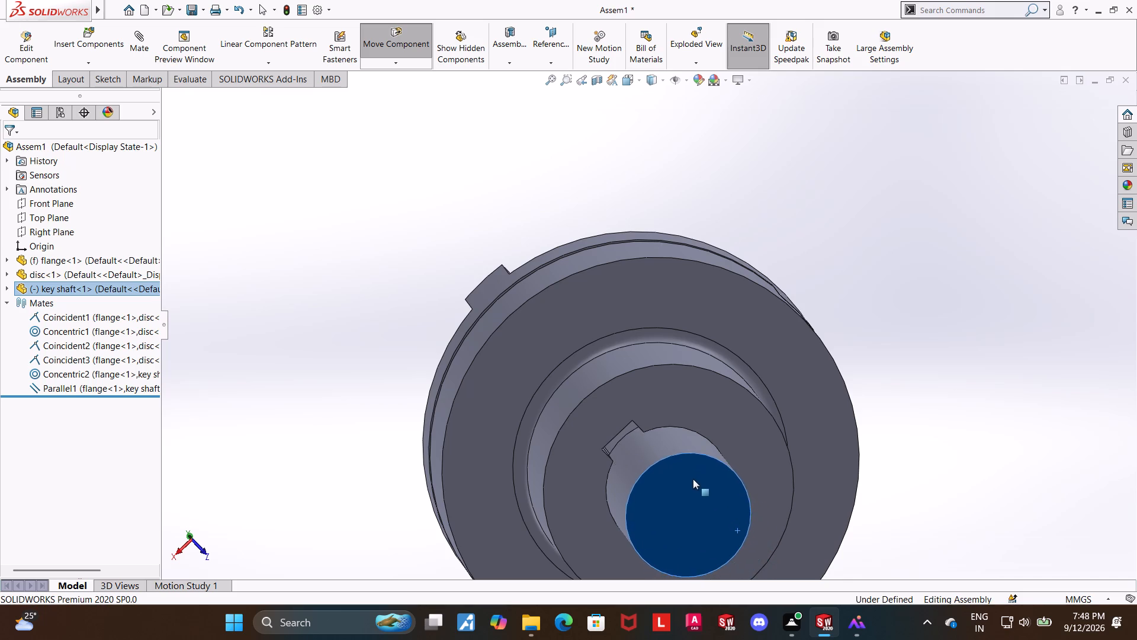
left_click_drag(693, 479, 842, 579)
left_click(921, 425)
Add a Coincident mate between the key shaft's keyed end face and the disc tongue's flat face inside the flange's bore.
middle_click_drag(958, 428, 985, 389)
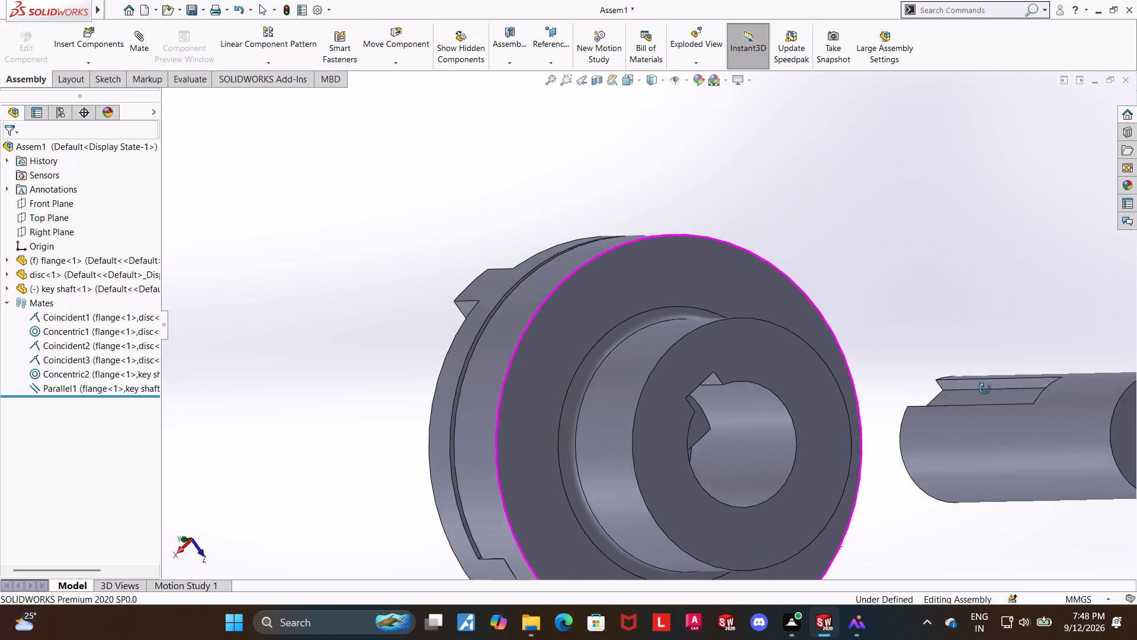
middle_click_drag(985, 389, 942, 428)
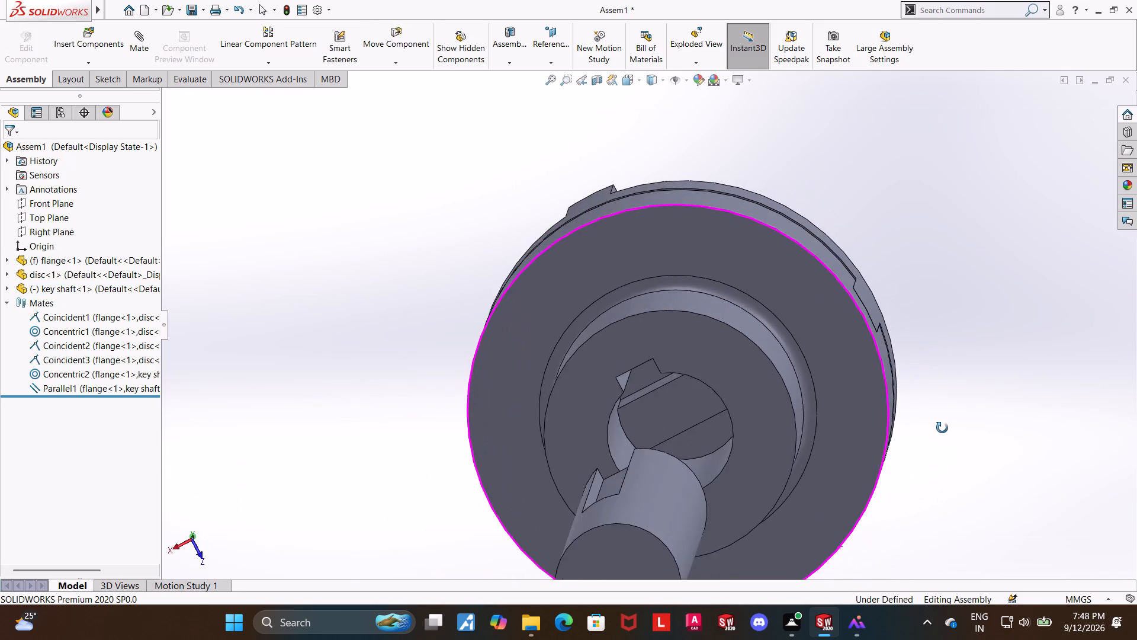
middle_click_drag(942, 428, 876, 424)
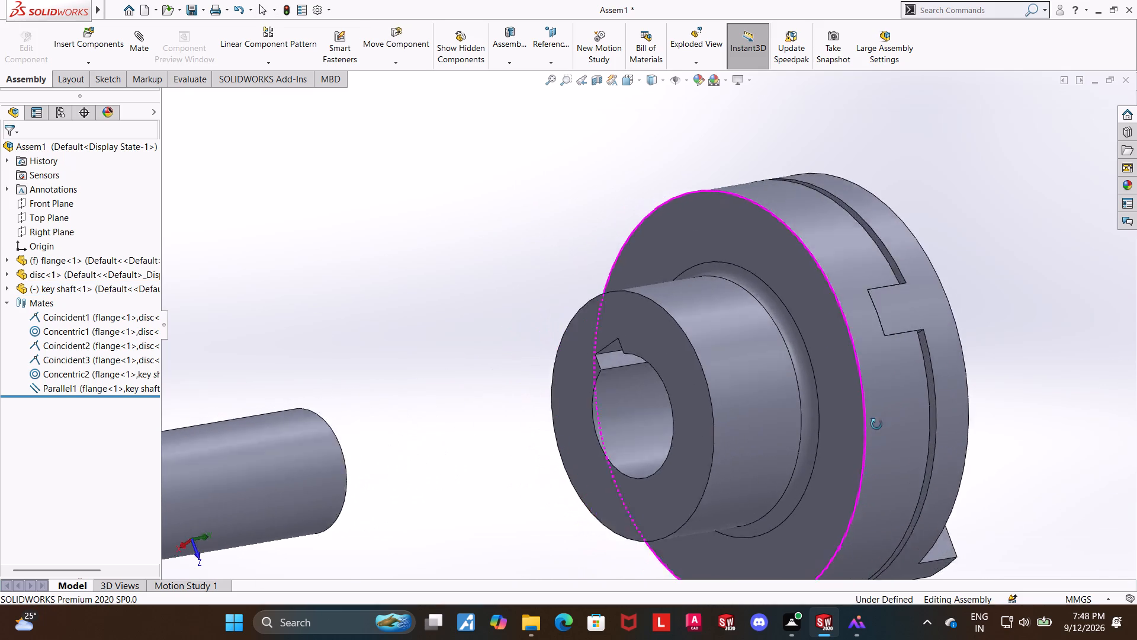
middle_click_drag(876, 424, 935, 436)
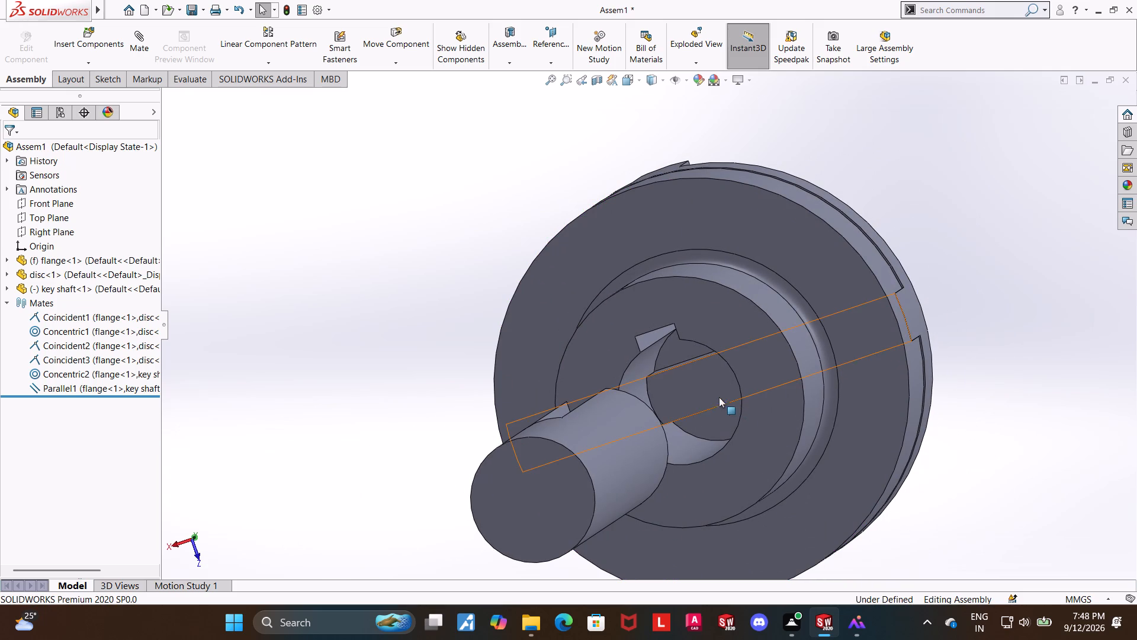
left_click(705, 393)
middle_click_drag(1040, 427, 905, 488)
scroll(998, 449, "up", 1)
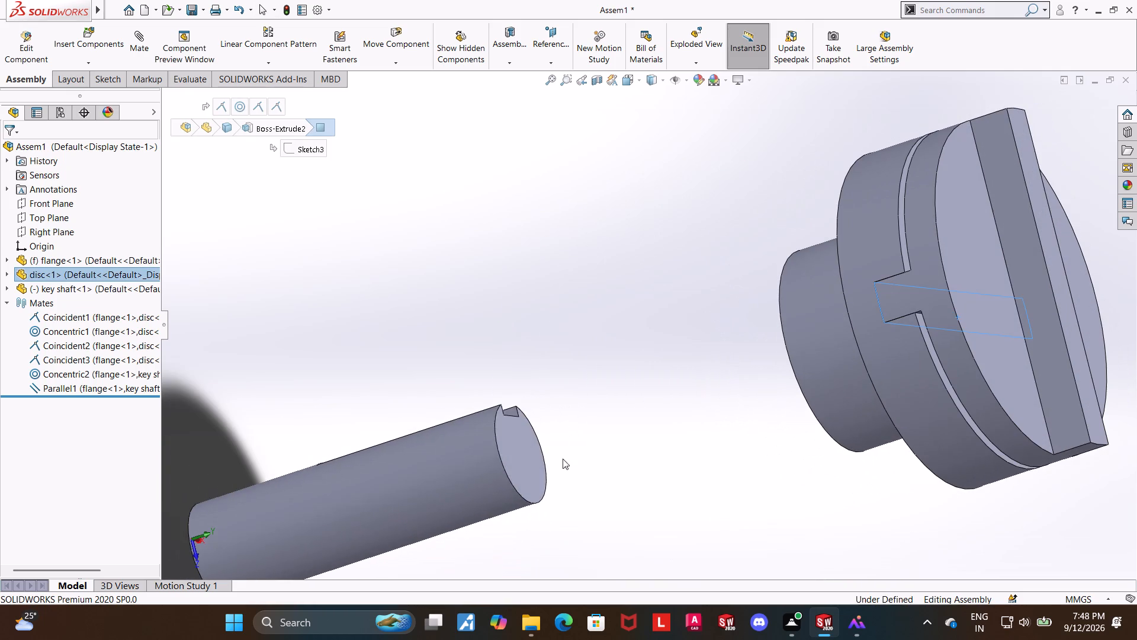
left_click(526, 453, "ctrl")
middle_click_drag(608, 455, 664, 457)
middle_click_drag(689, 487, 800, 469)
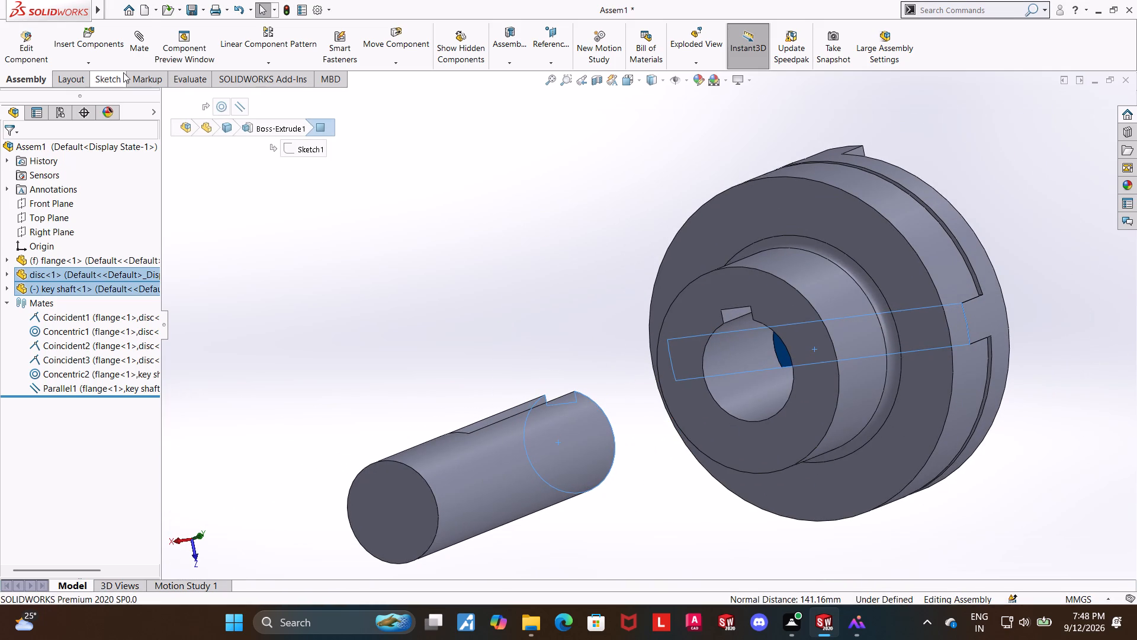
left_click(140, 49)
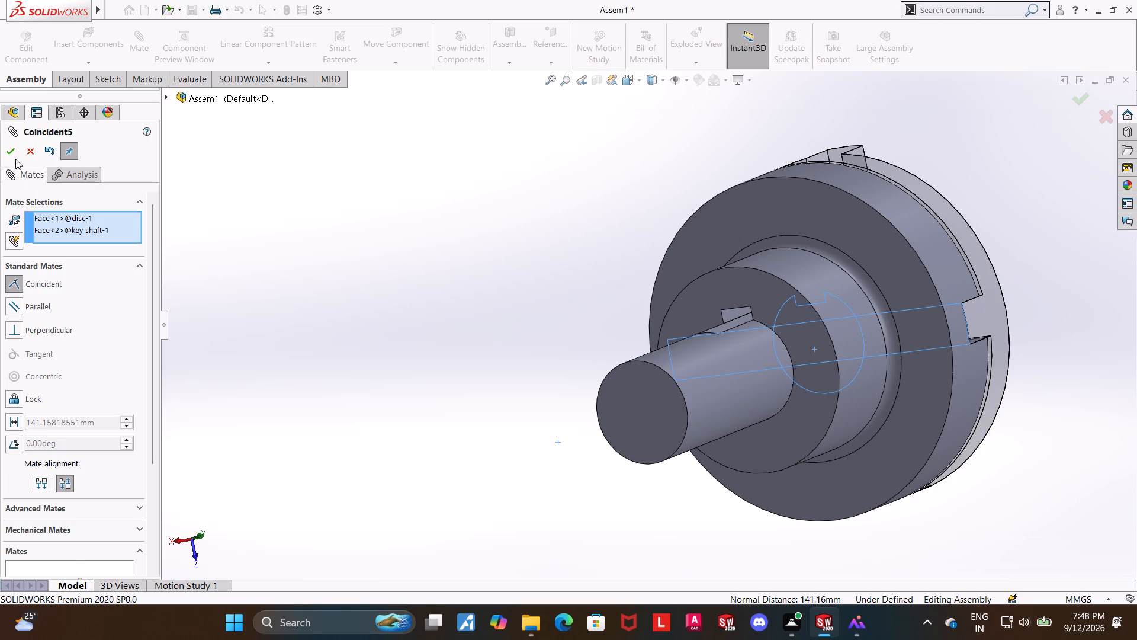
left_click(14, 153)
Test the key shaft for movement and examine the assembled flange, disc and shaft from several sides.
left_click(311, 325)
left_click_drag(722, 401, 587, 434)
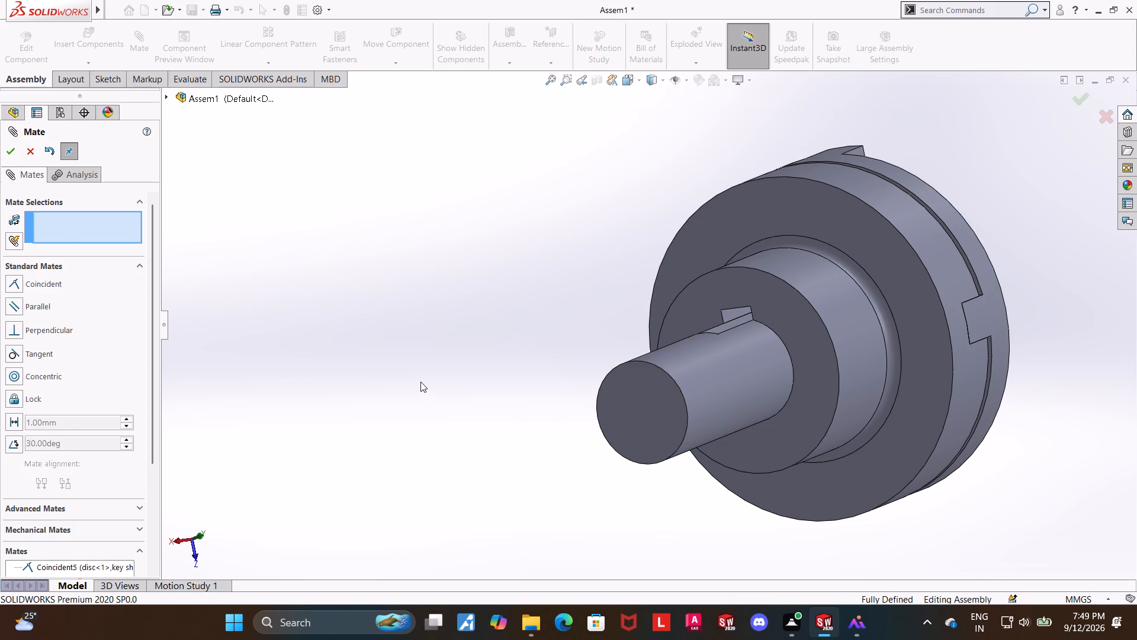
scroll(476, 351, "up", 3)
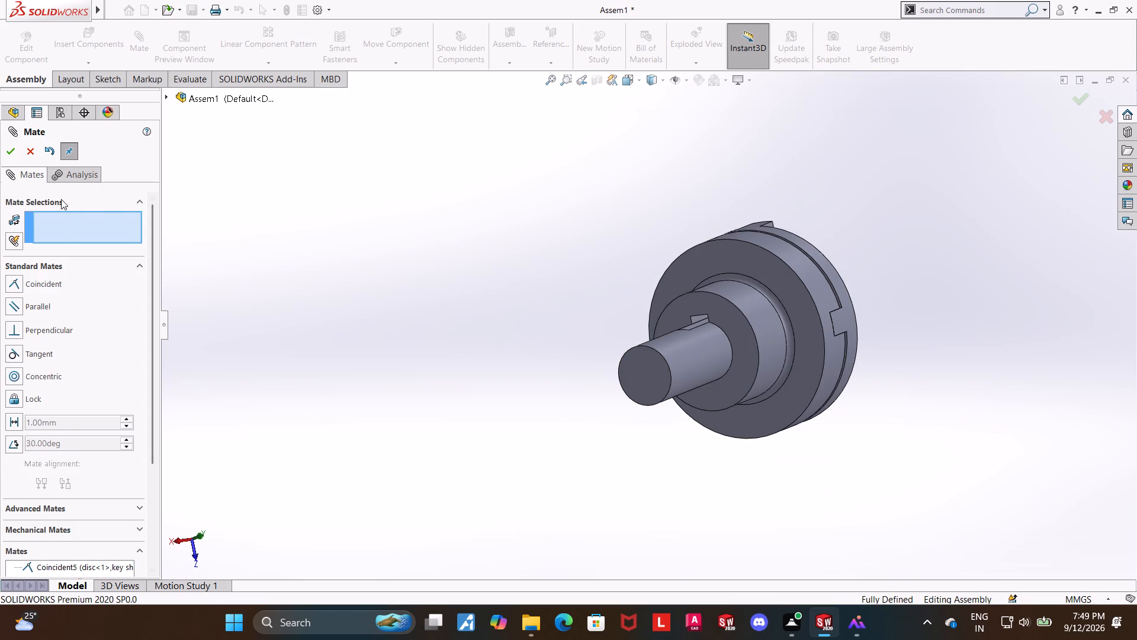
left_click(25, 154)
middle_click_drag(427, 390, 383, 393)
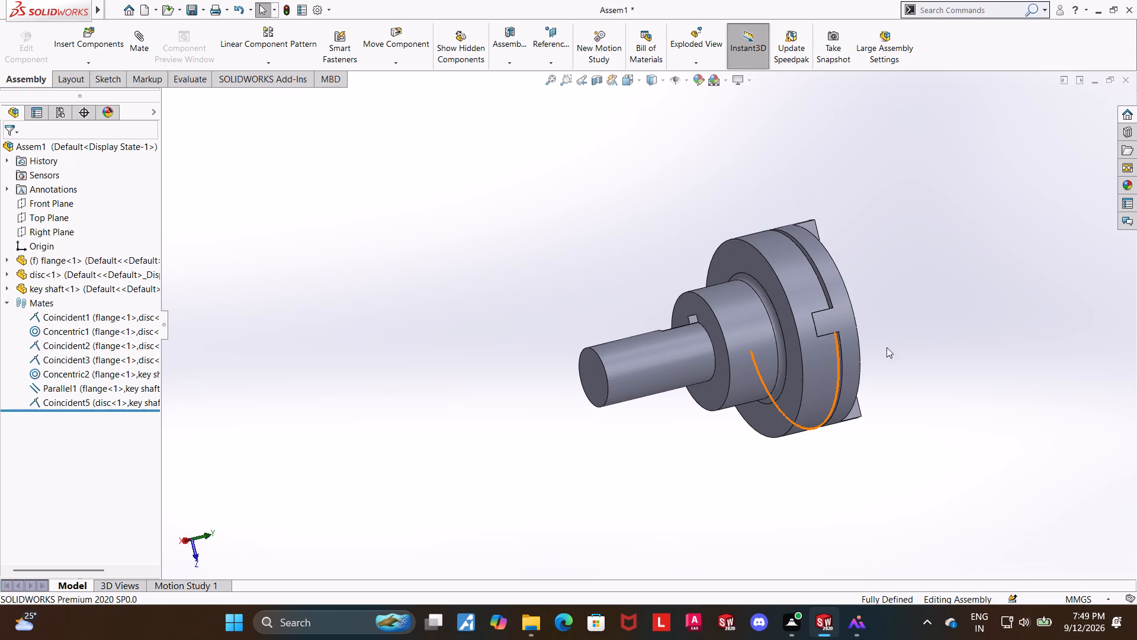
middle_click_drag(926, 326, 866, 329)
scroll(911, 324, "up", 5)
scroll(766, 311, "down", 4)
middle_click_drag(695, 331, 705, 338)
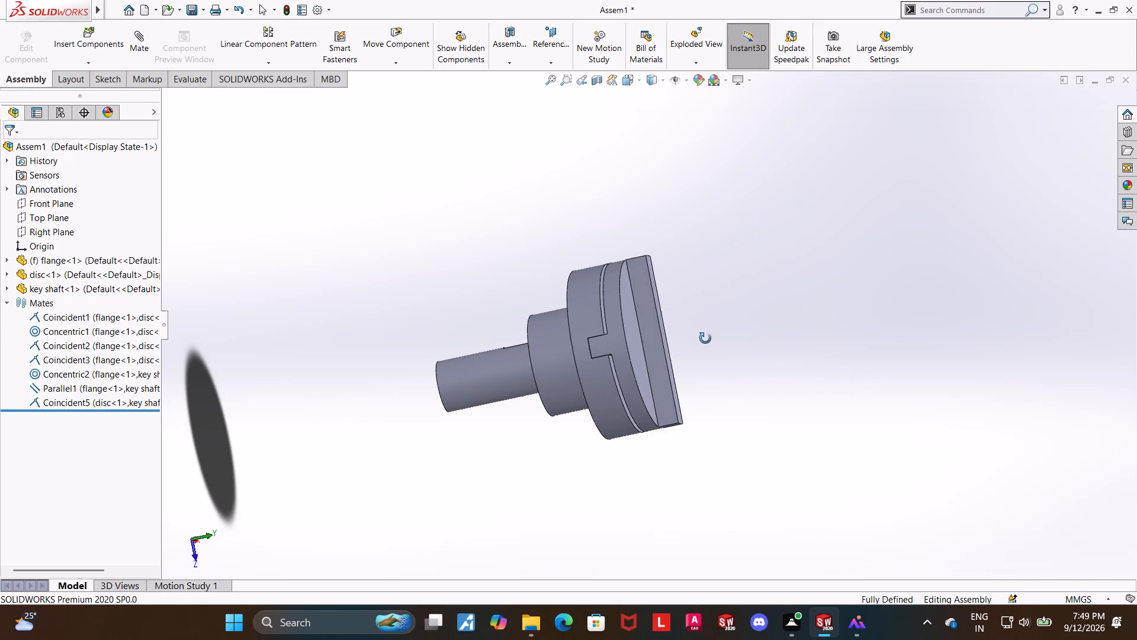
middle_click_drag(705, 338, 706, 338)
Insert a second flange, placing it freely apart from the disc on the side with the exposed tongue.
left_click(92, 42)
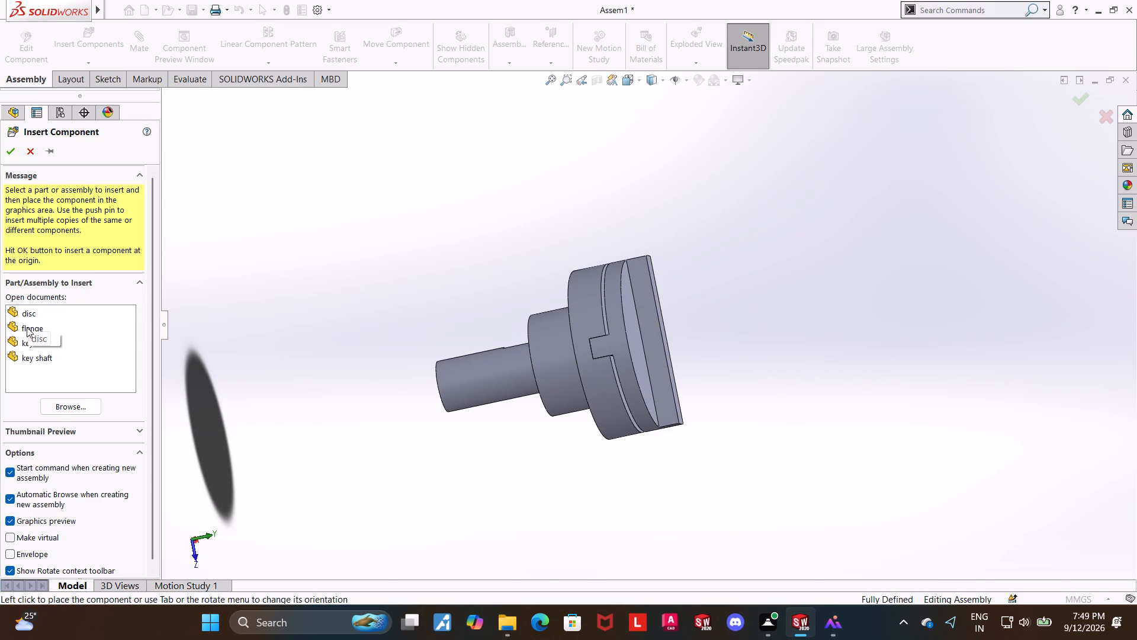
left_click(27, 327)
left_click(843, 300)
middle_click_drag(751, 364, 746, 368)
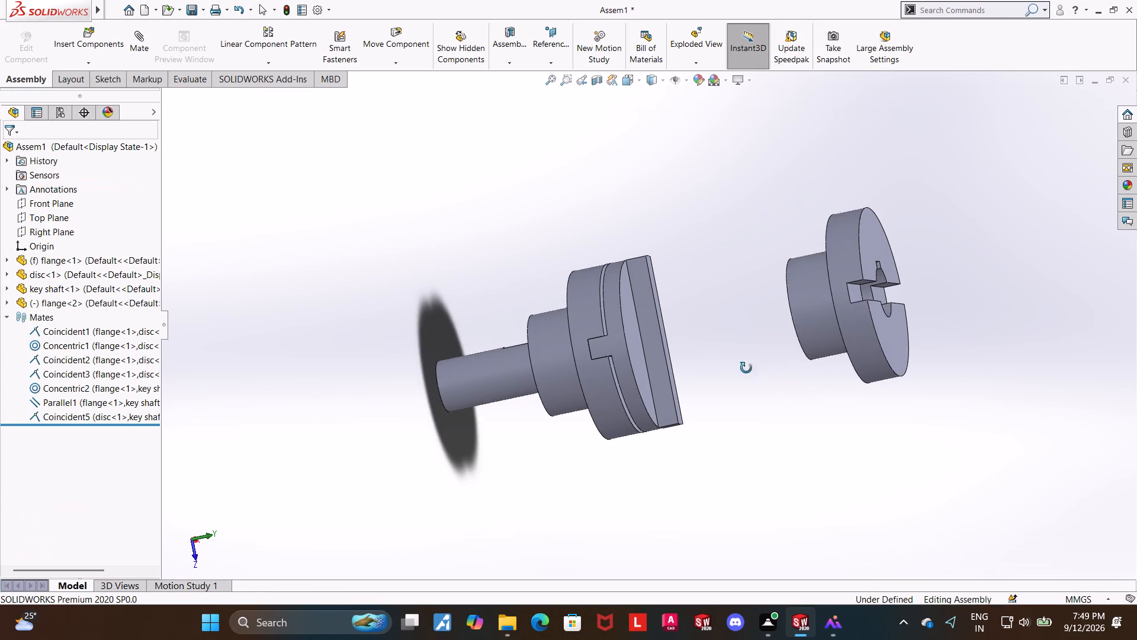
middle_click_drag(746, 368, 732, 375)
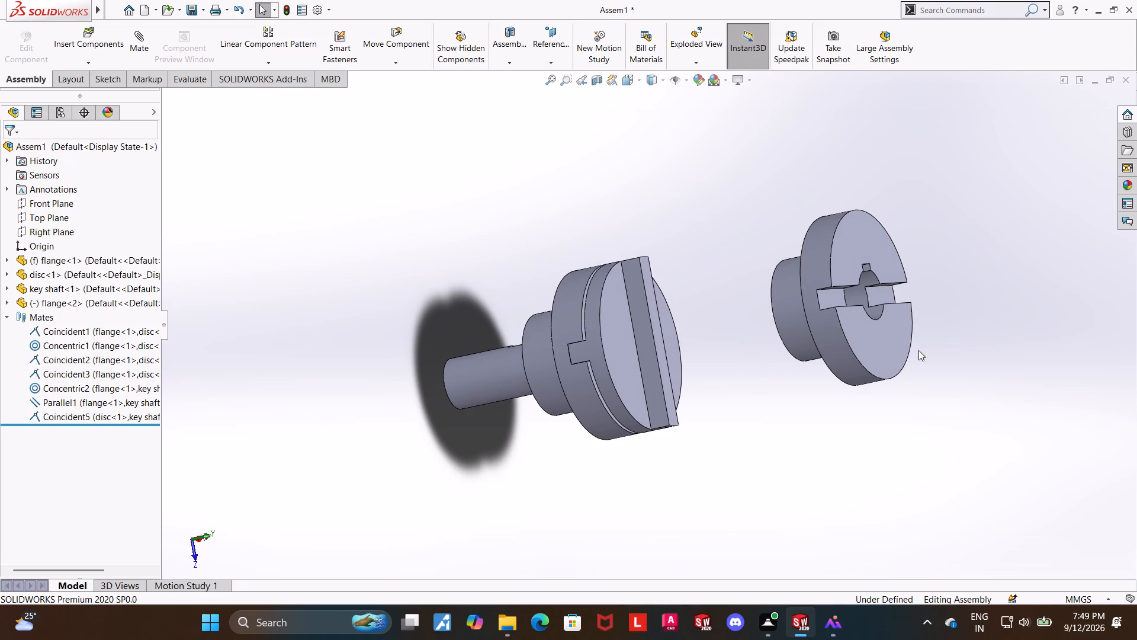
Rotate the second flange about its Z axis with the triad until its slotted face points towards the disc's exposed tongue.
scroll(841, 381, "down", 3)
right_click(860, 306)
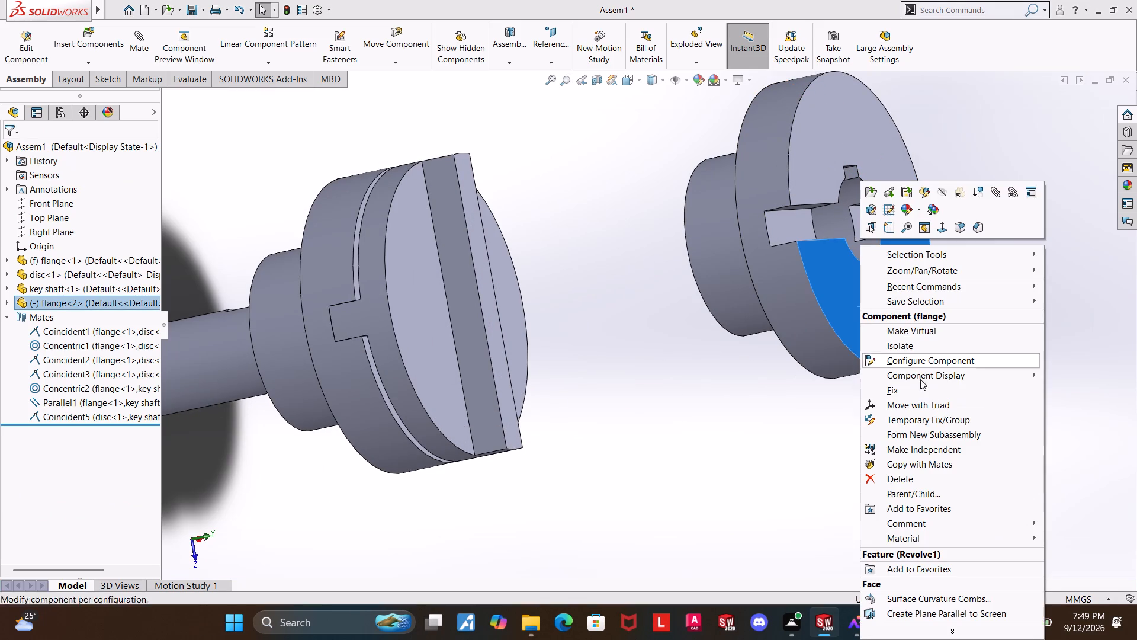
left_click(889, 408)
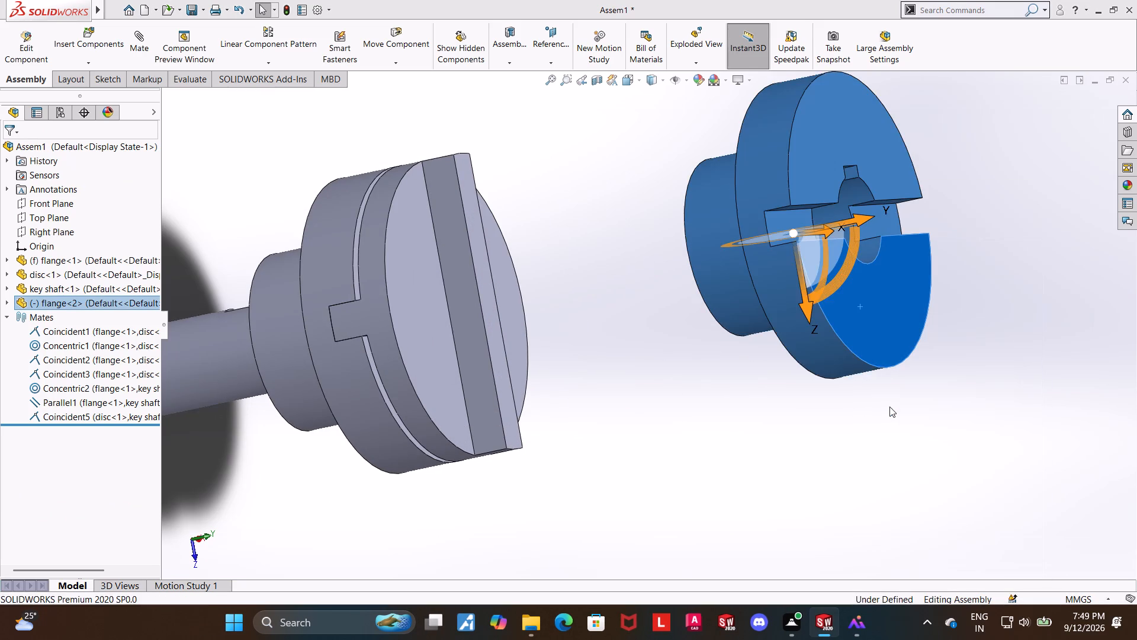
left_click_drag(925, 258, 885, 261)
left_click(1040, 392)
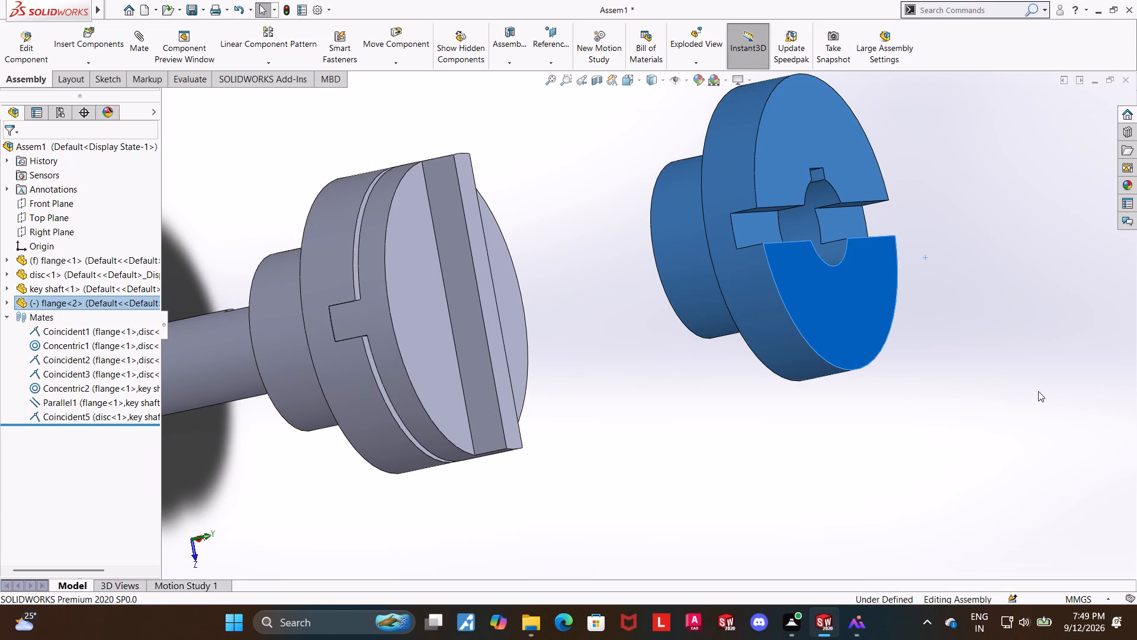
right_click(826, 301)
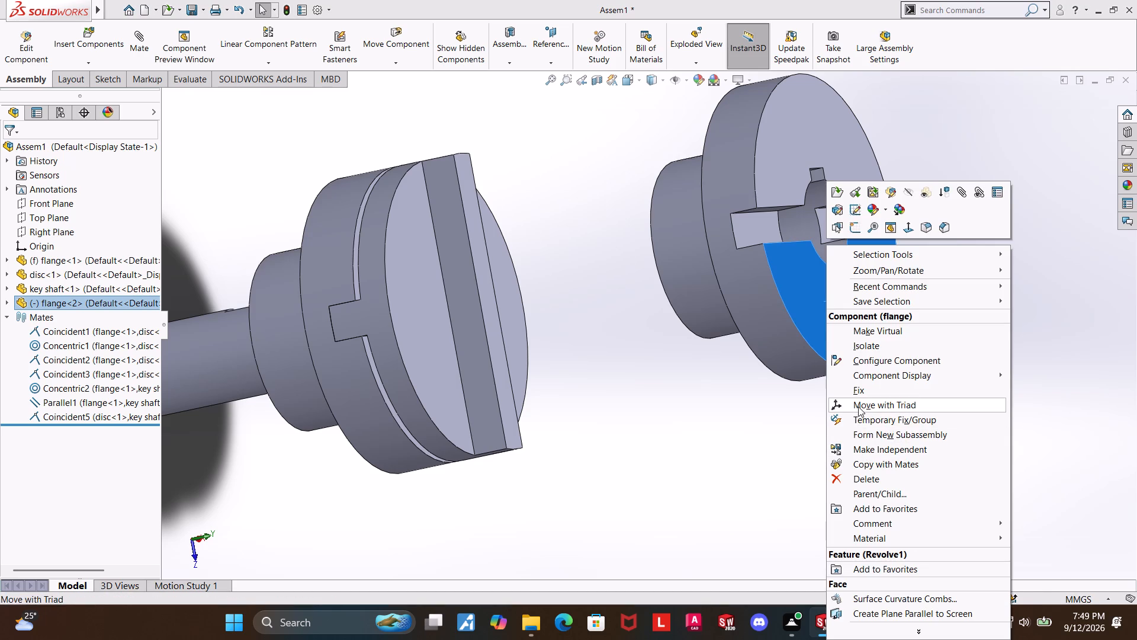
left_click(858, 407)
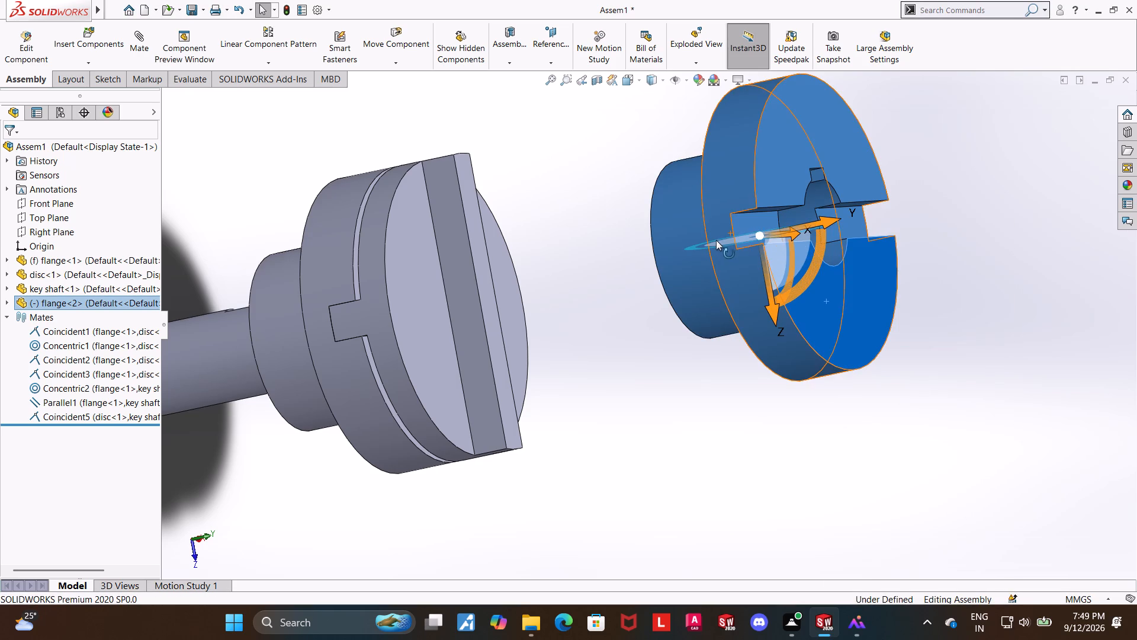
left_click_drag(714, 240, 433, 320)
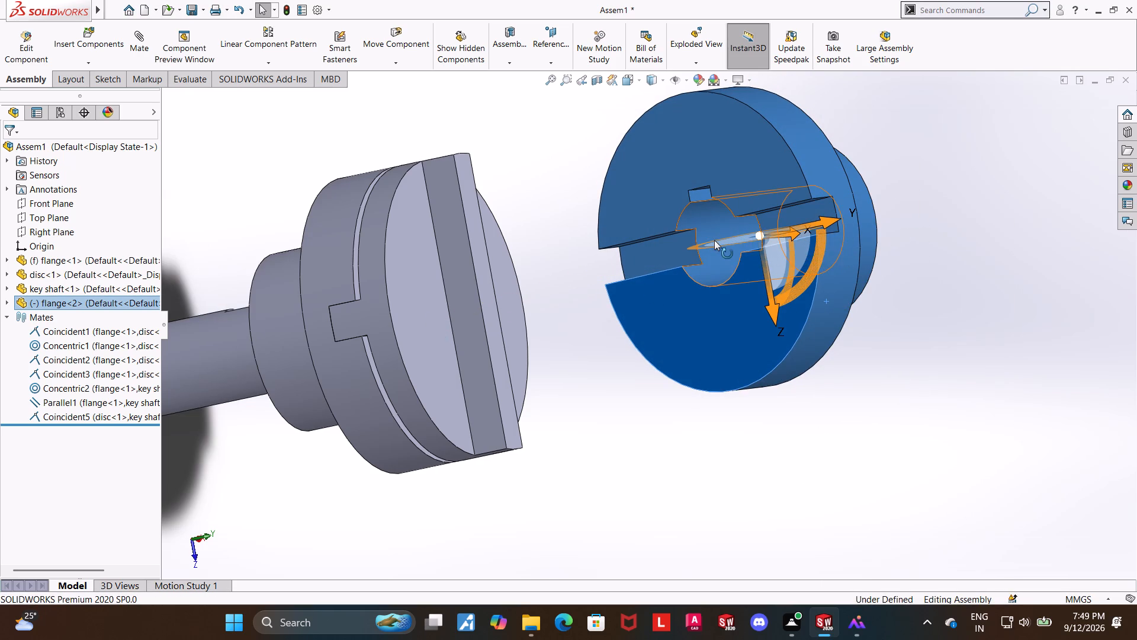
left_click_drag(714, 240, 645, 265)
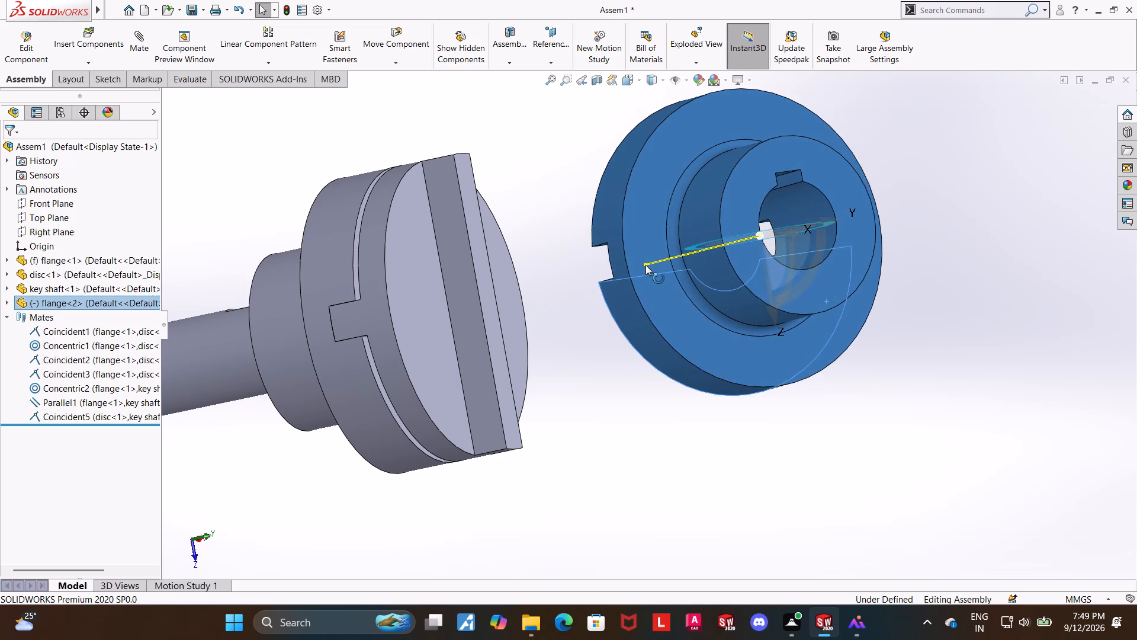
left_click_drag(645, 265, 560, 267)
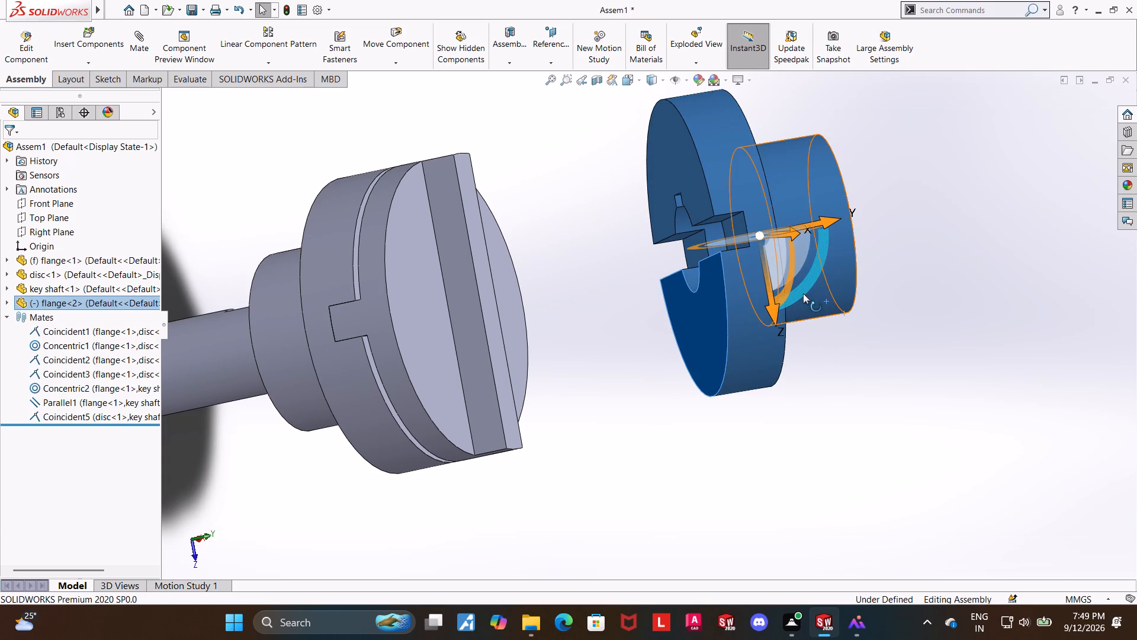
left_click(957, 424)
Add a Coincident mate between a side wall of the second flange's slot and the side face of the disc's exposed tongue.
middle_click_drag(903, 410, 937, 405)
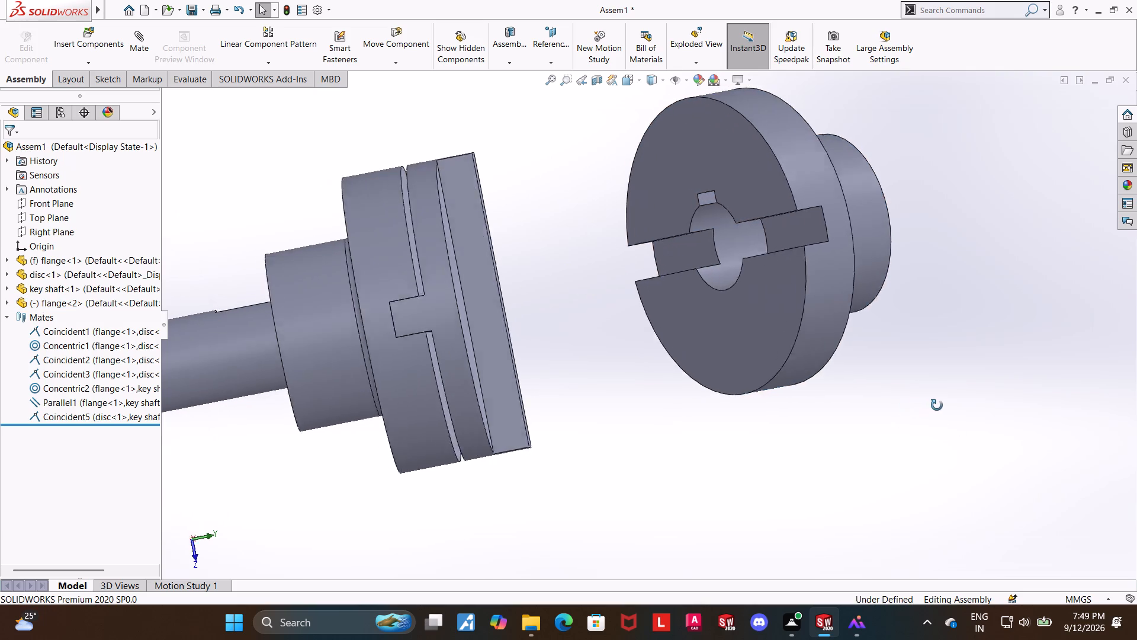
middle_click_drag(937, 405, 923, 408)
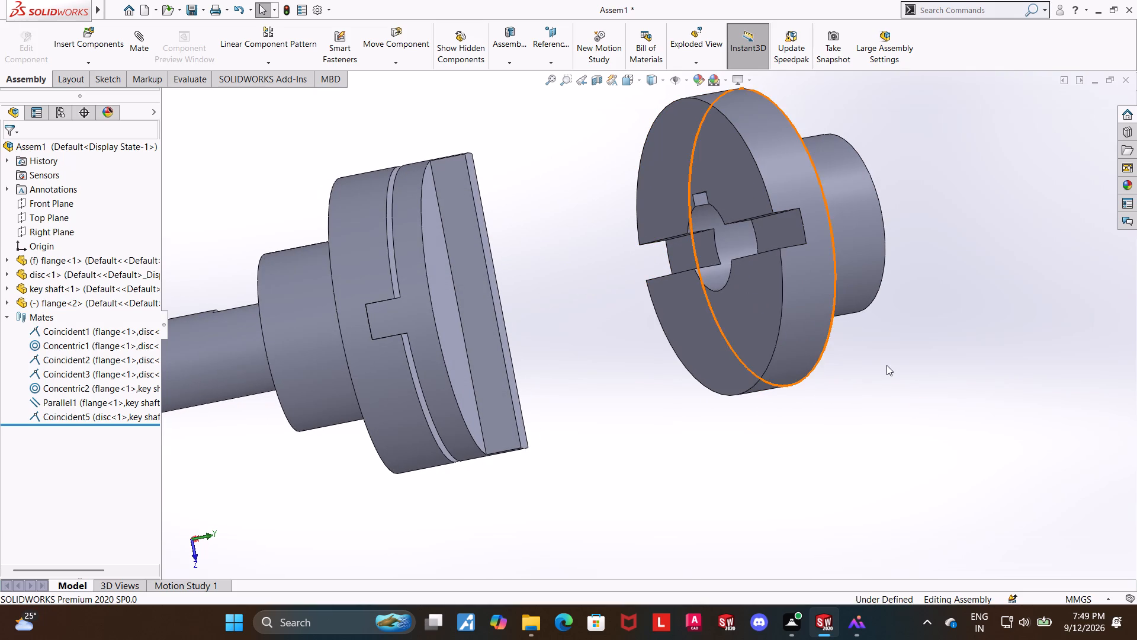
middle_click_drag(888, 365, 898, 366)
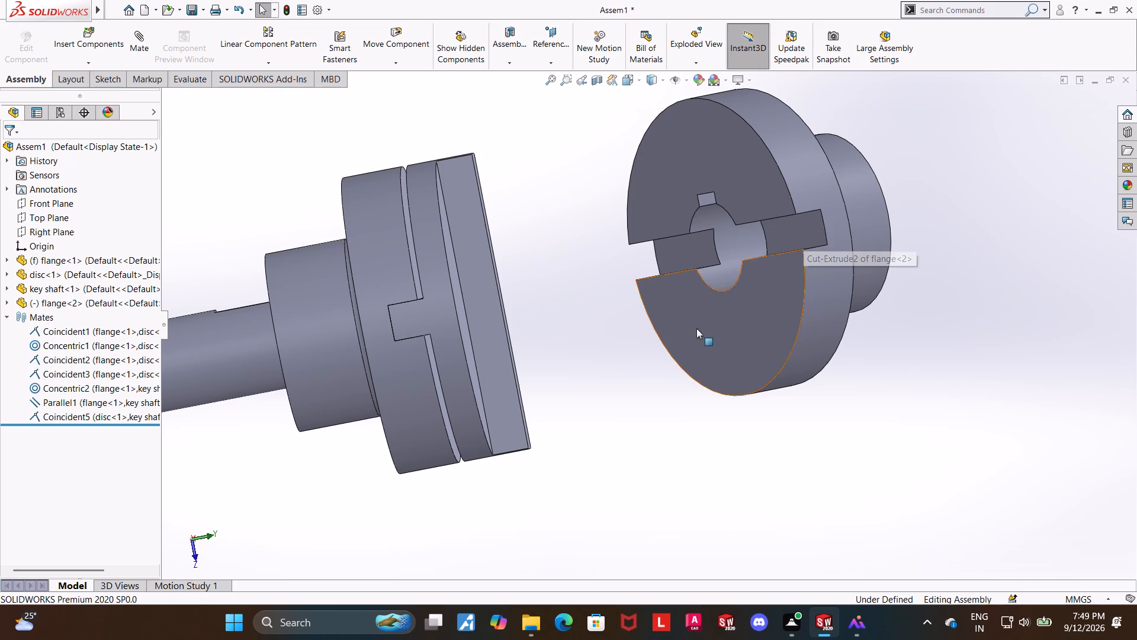
middle_click_drag(595, 409, 586, 328)
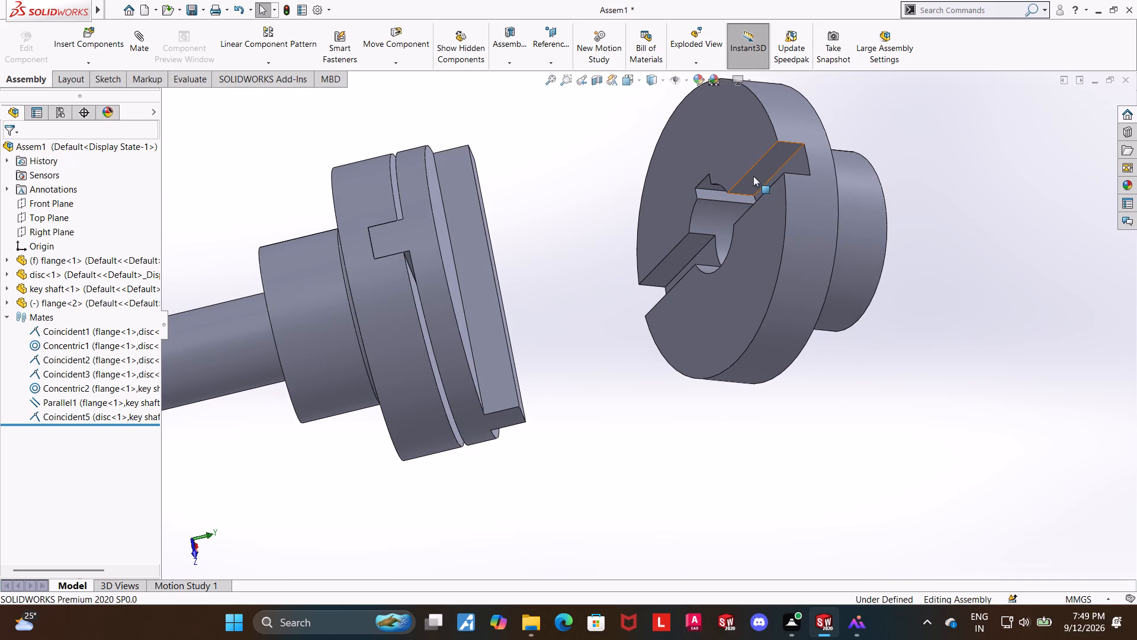
middle_click_drag(945, 267, 979, 465)
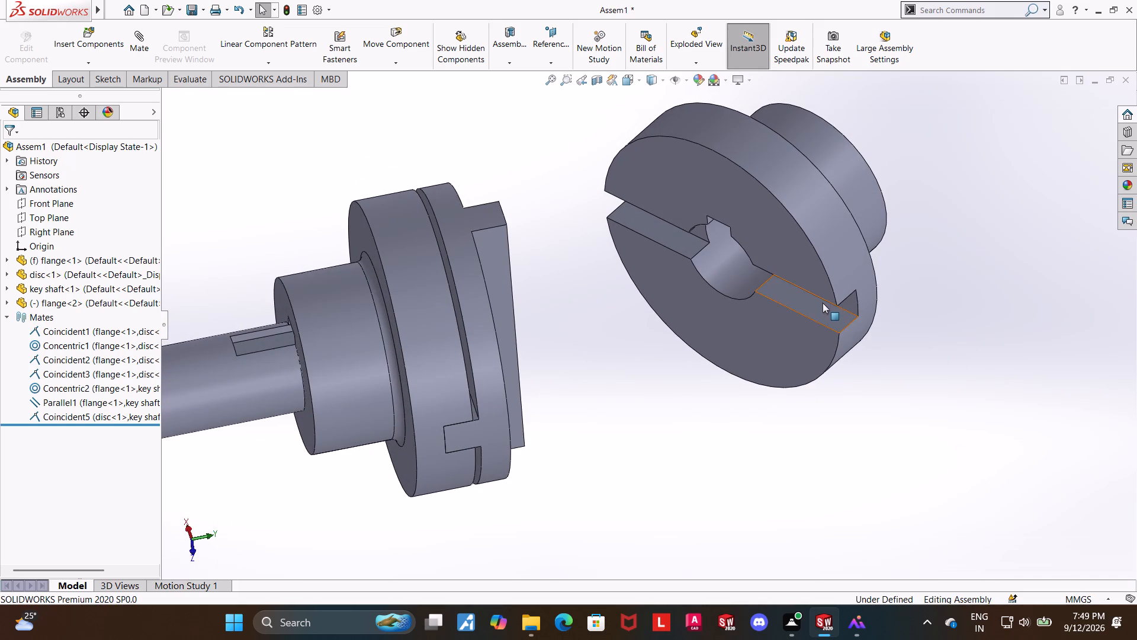
left_click(821, 308)
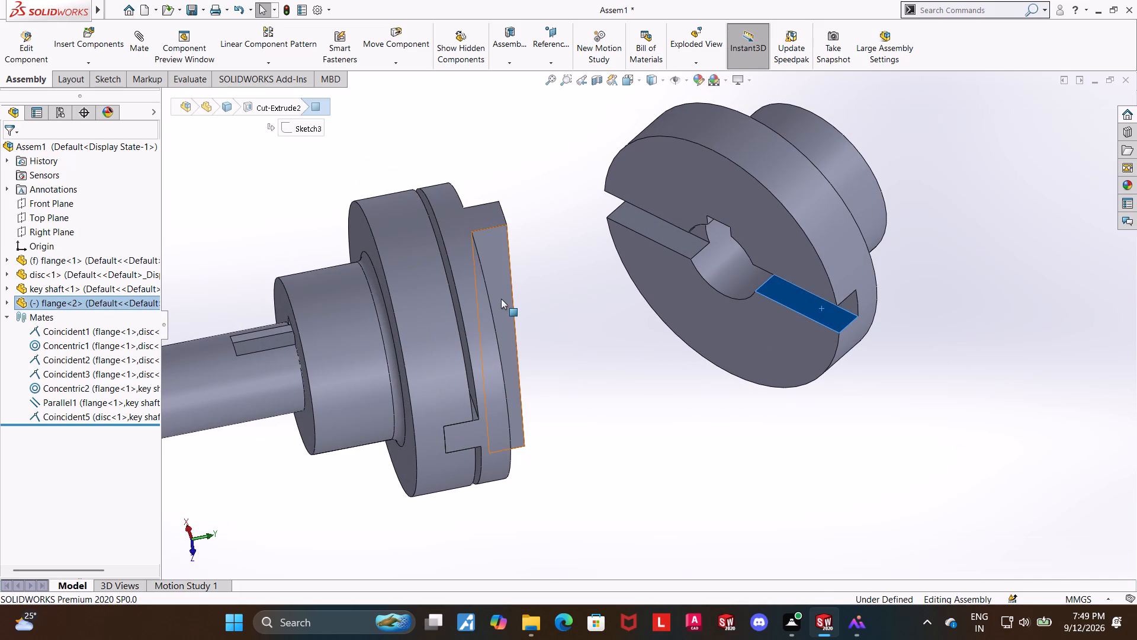
left_click(501, 299, "ctrl")
left_click(144, 36)
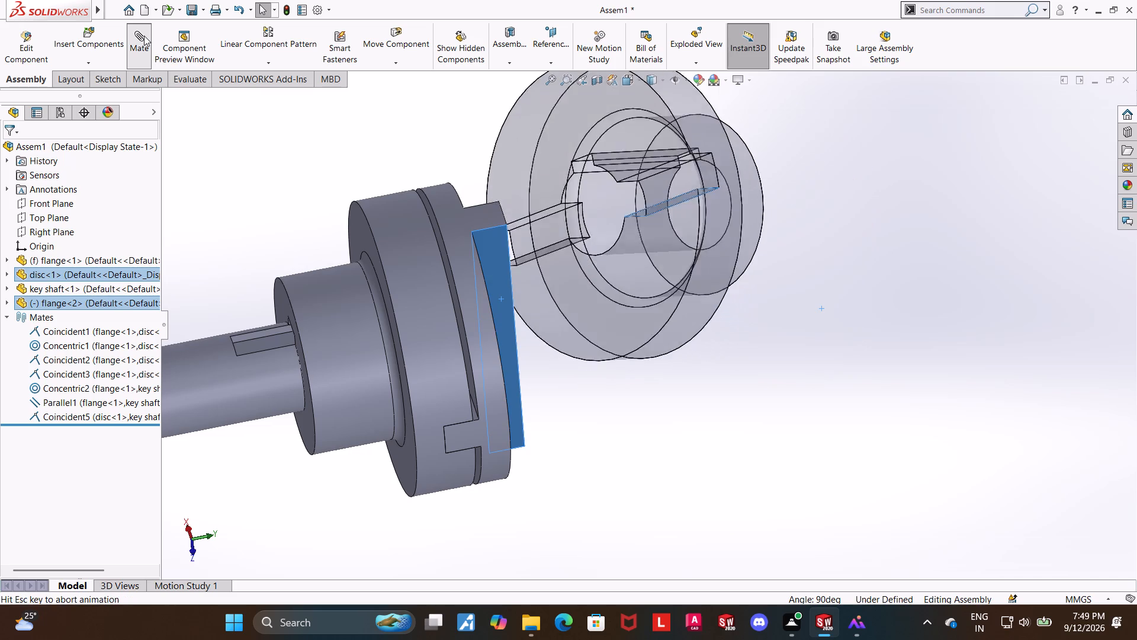
left_click(12, 151)
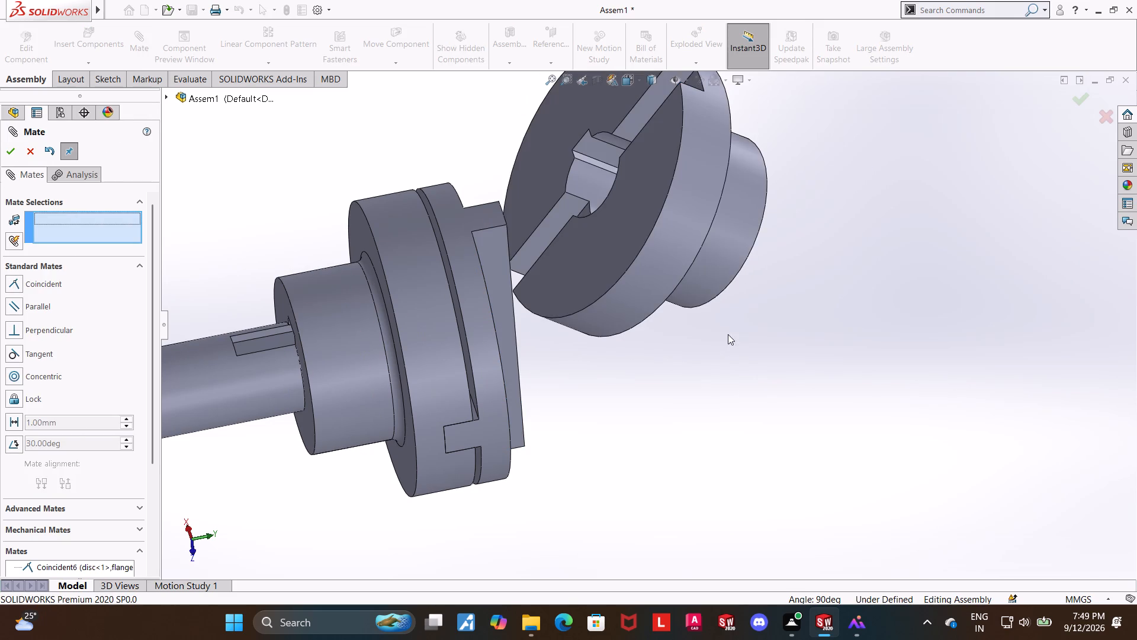
Add a Concentric mate between the second flange's outer cylindrical face and the disc's outer cylindrical face.
left_click(655, 265)
left_click(481, 375, "ctrl")
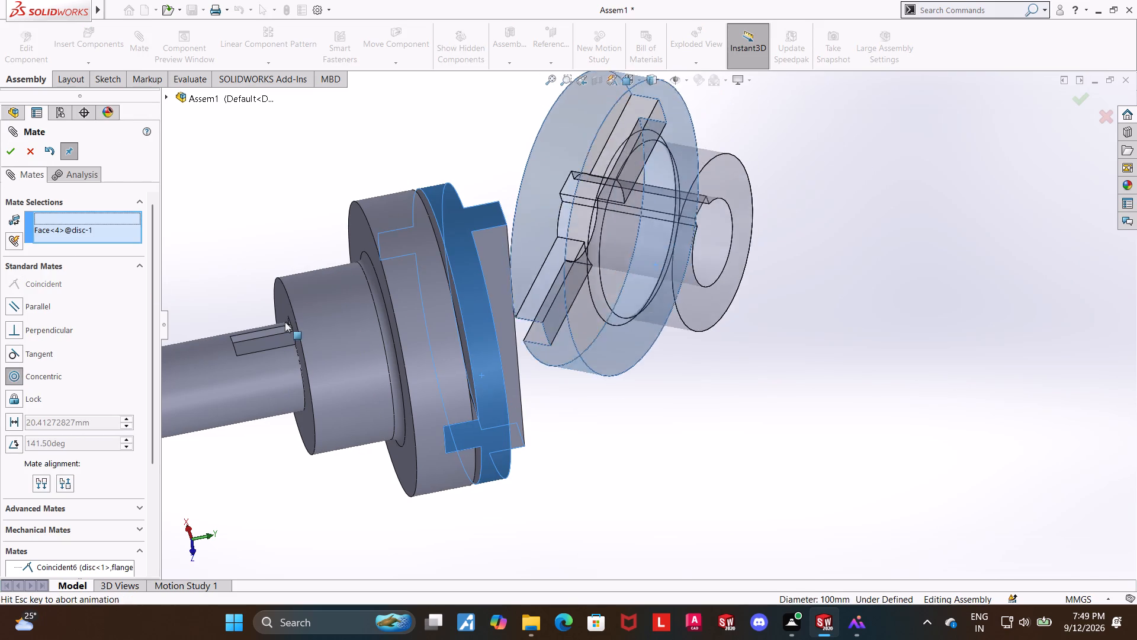
left_click(10, 150)
left_click(1063, 364)
Add a Coincident mate between the other side wall of the second flange's slot and the matching side of the disc's tongue.
middle_click_drag(1005, 339, 1032, 443)
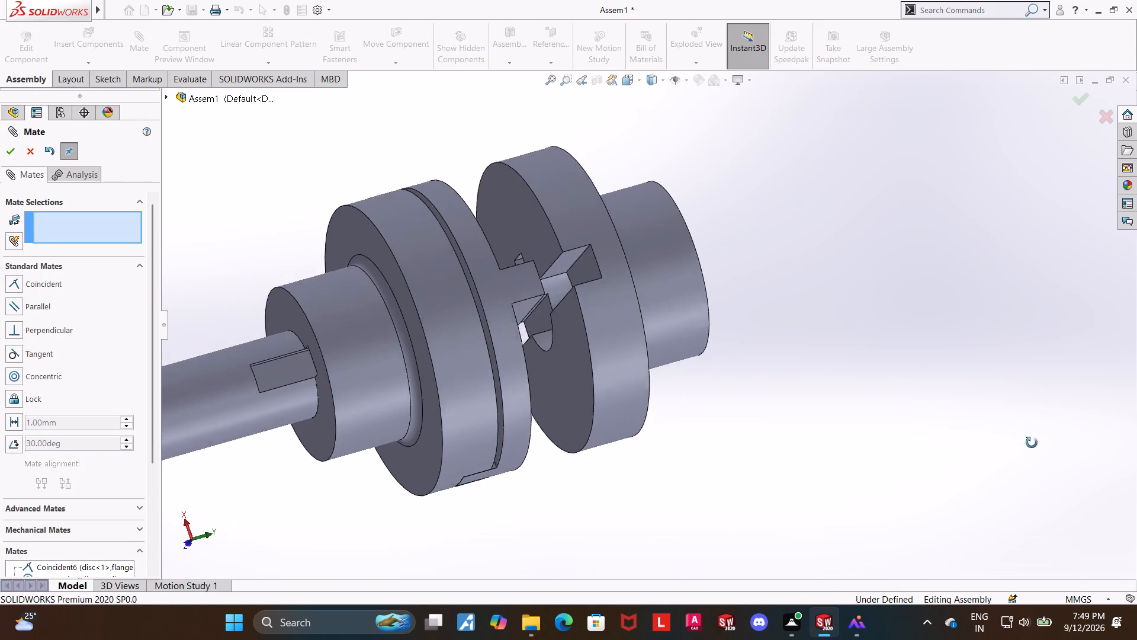
middle_click_drag(1032, 443, 1031, 448)
scroll(589, 273, "down", 6)
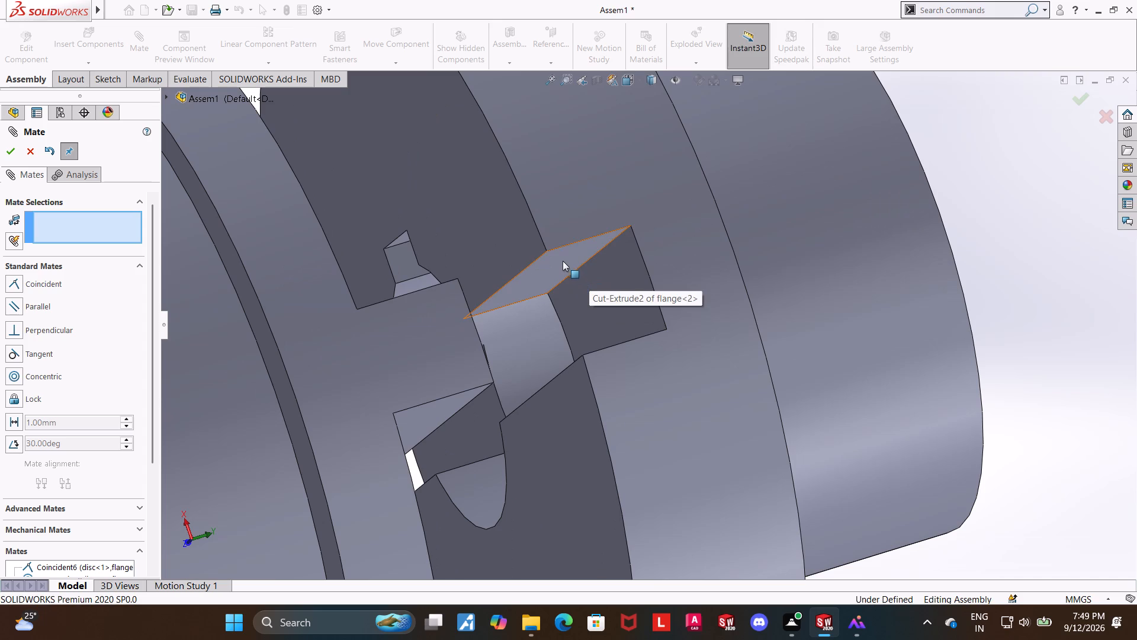
left_click(561, 260)
scroll(481, 262, "up", 6)
middle_click_drag(523, 116, 513, 277)
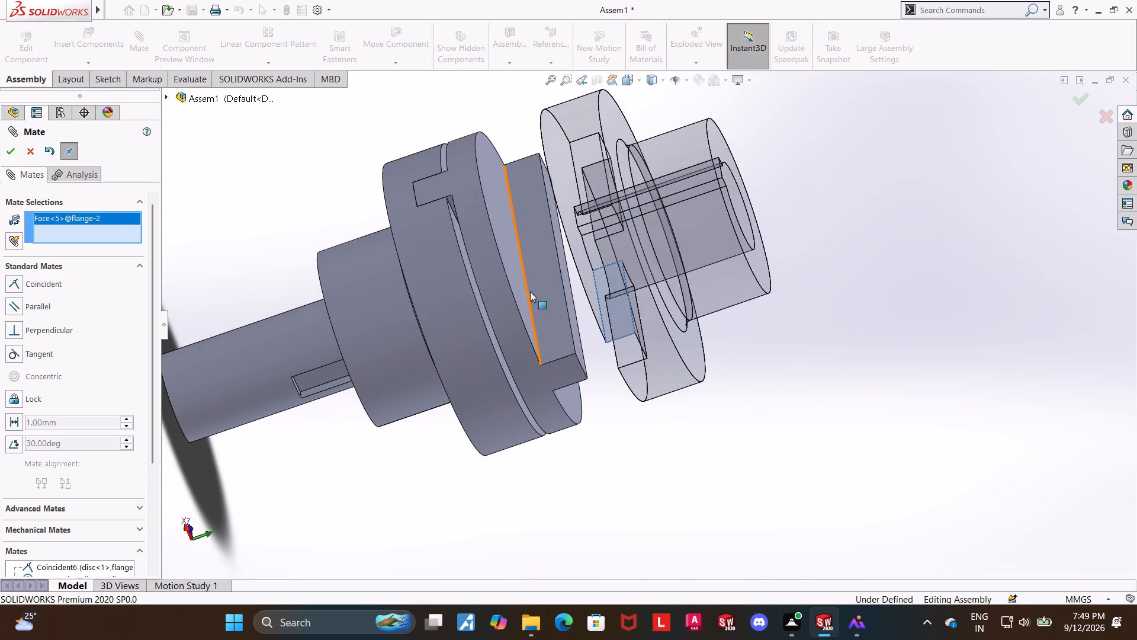
left_click(550, 293, "ctrl")
left_click(9, 153)
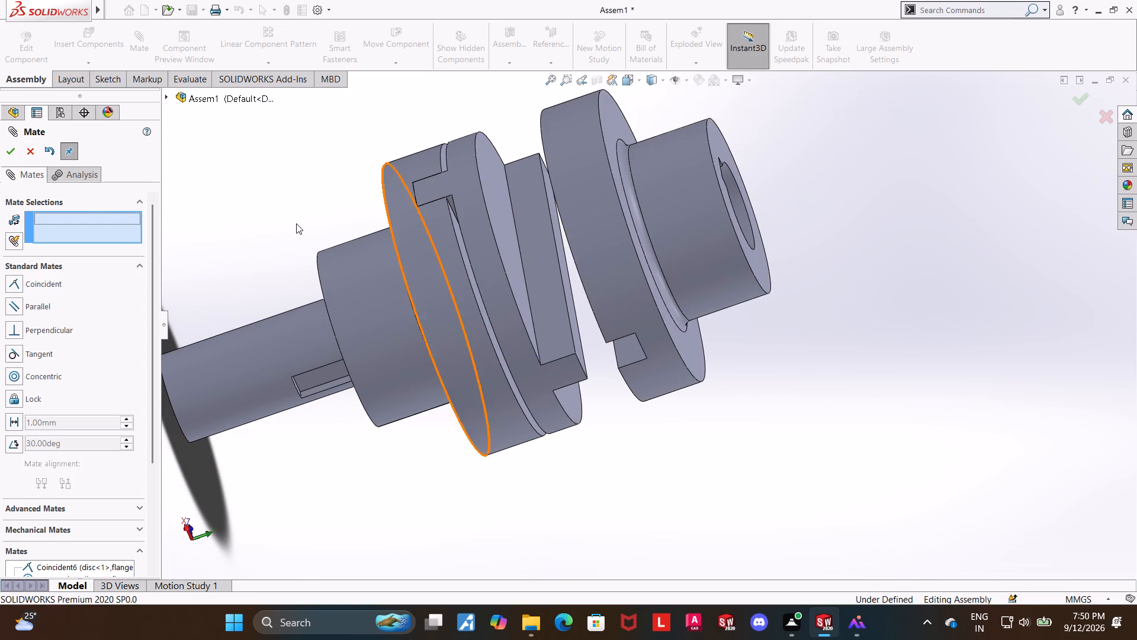
Add a Coincident mate between the floor of the second flange's slot and the disc tongue's outer flat face, seating the flange.
middle_click_drag(850, 275, 902, 174)
left_click(759, 233)
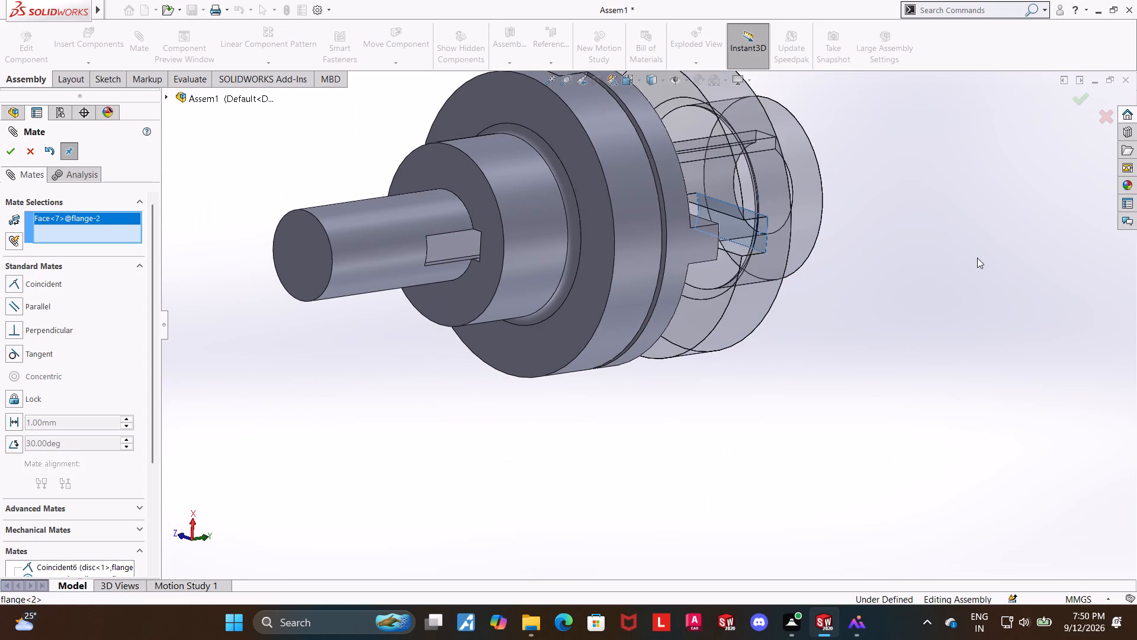
middle_click_drag(976, 258, 857, 286)
left_click(677, 232, "ctrl")
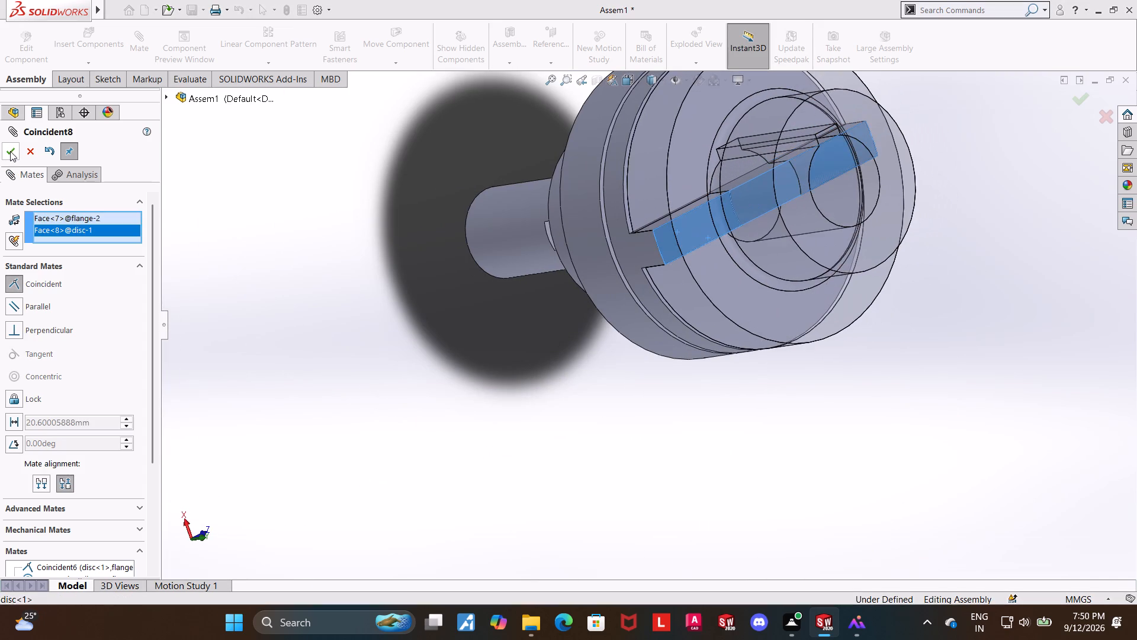
left_click(10, 151)
left_click(454, 388)
middle_click_drag(440, 359, 494, 324)
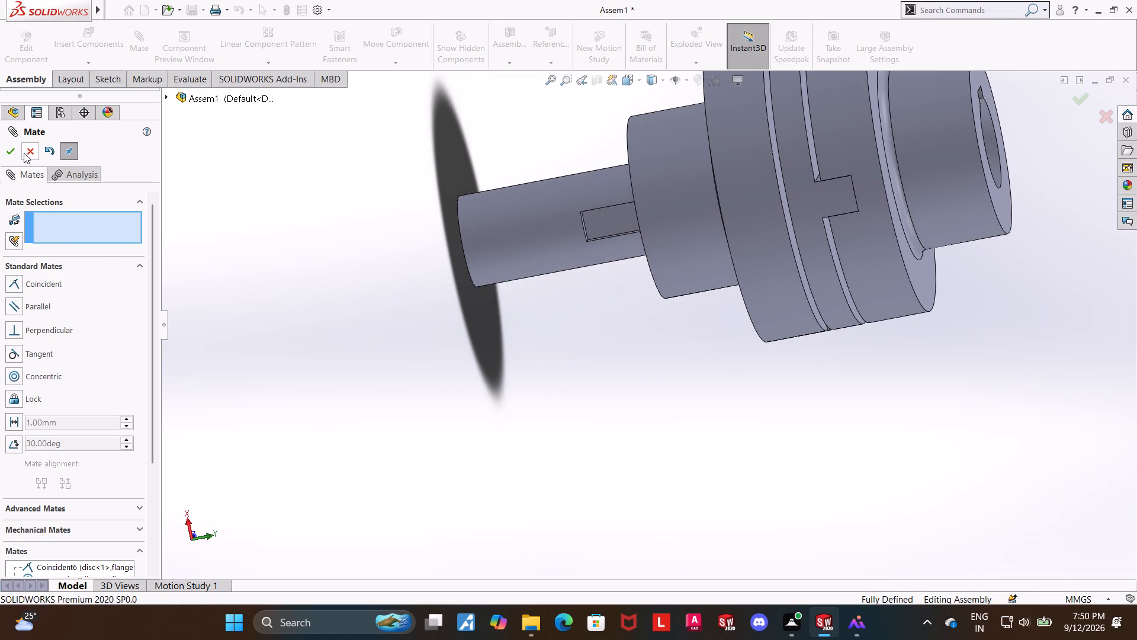
left_click(24, 153)
Insert a second key shaft, placing it freely in the space beyond the second flange's bore.
scroll(655, 390, "up", 5)
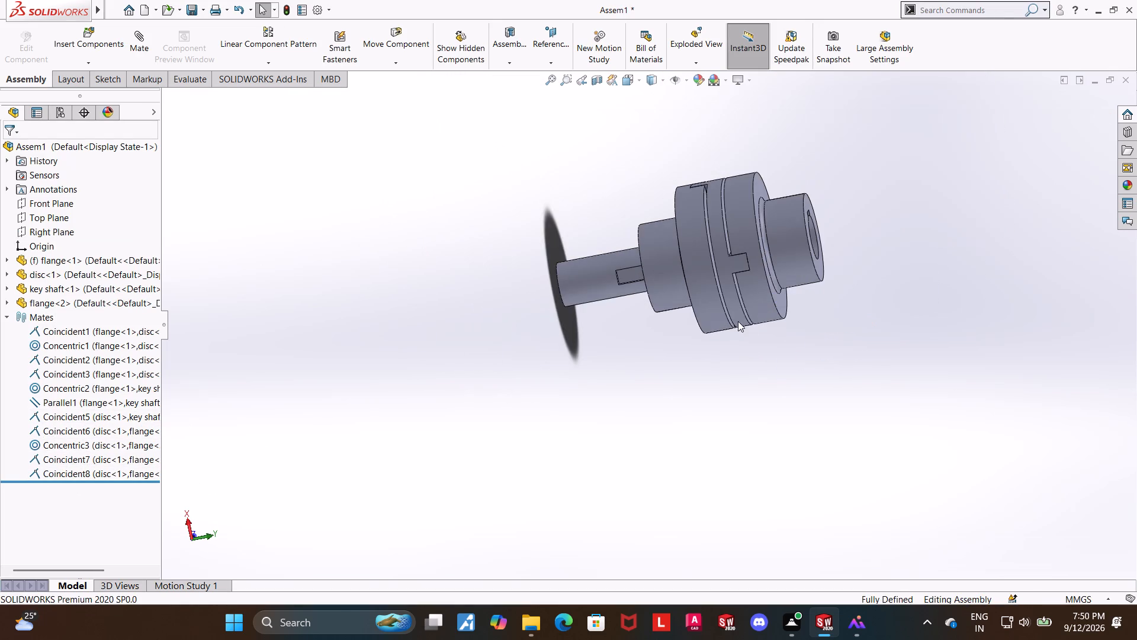
middle_click_drag(749, 324, 767, 332)
scroll(823, 268, "down", 4)
middle_click_drag(787, 278, 730, 295)
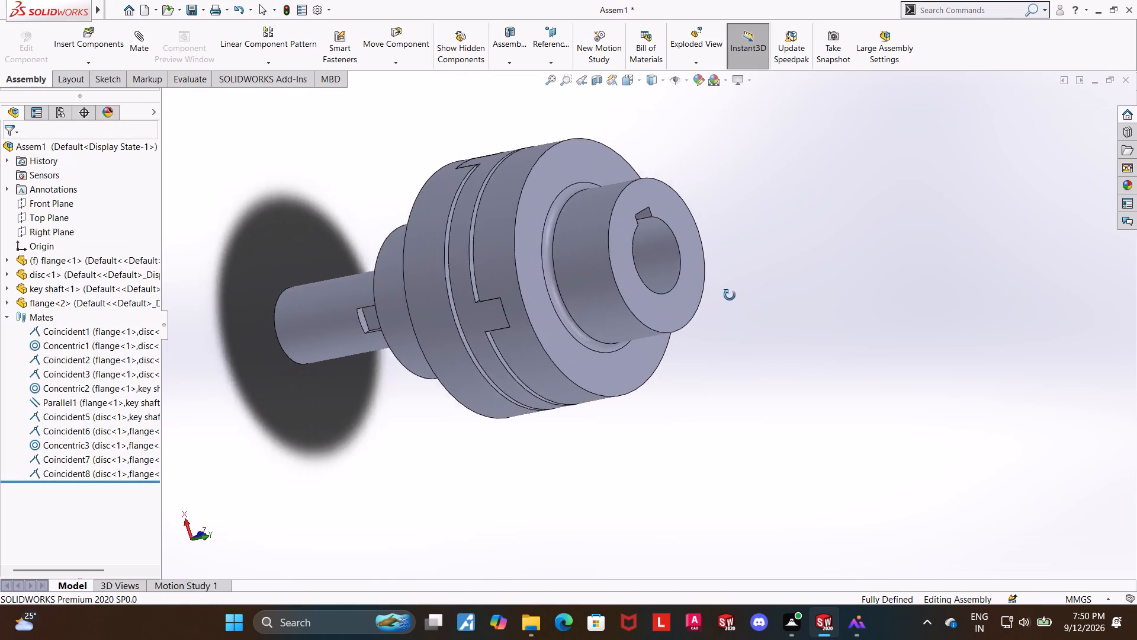
middle_click_drag(730, 295, 730, 296)
scroll(729, 296, "up", 1)
left_click(78, 50)
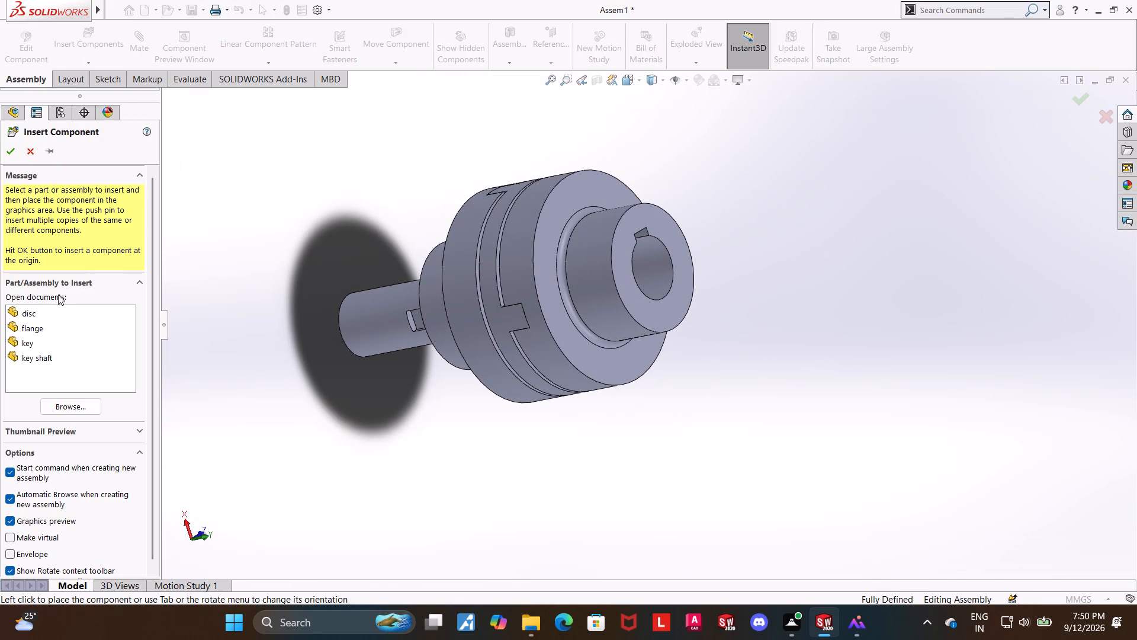
left_click(33, 364)
left_click(880, 293)
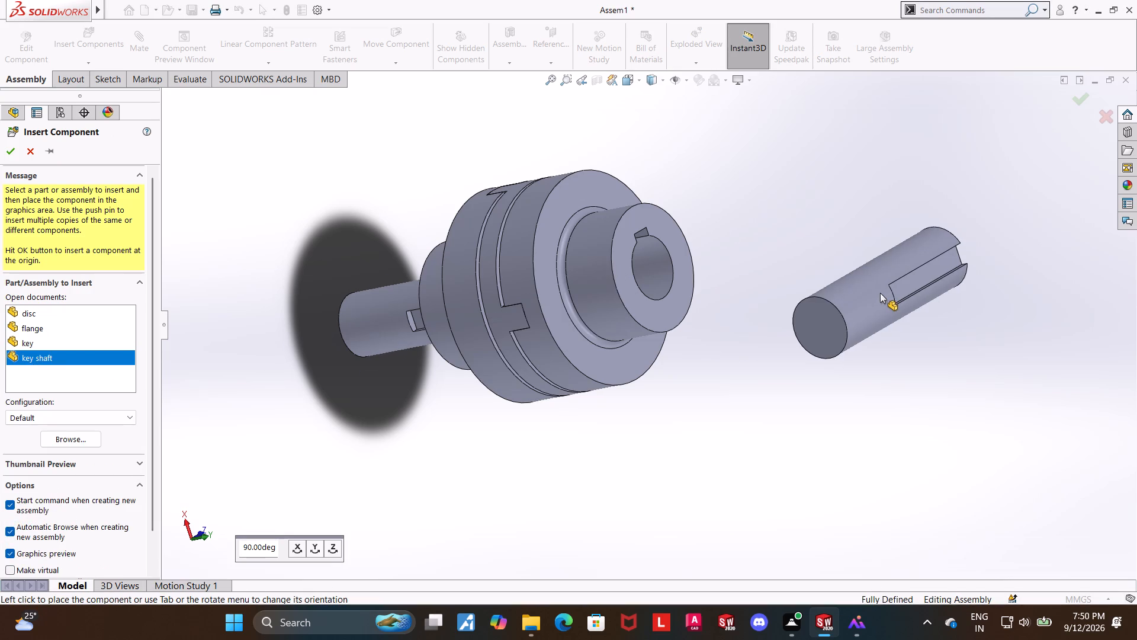
left_click(756, 376)
Add a Concentric mate between the second key shaft's cylindrical face and the second flange's bore.
left_click(856, 300)
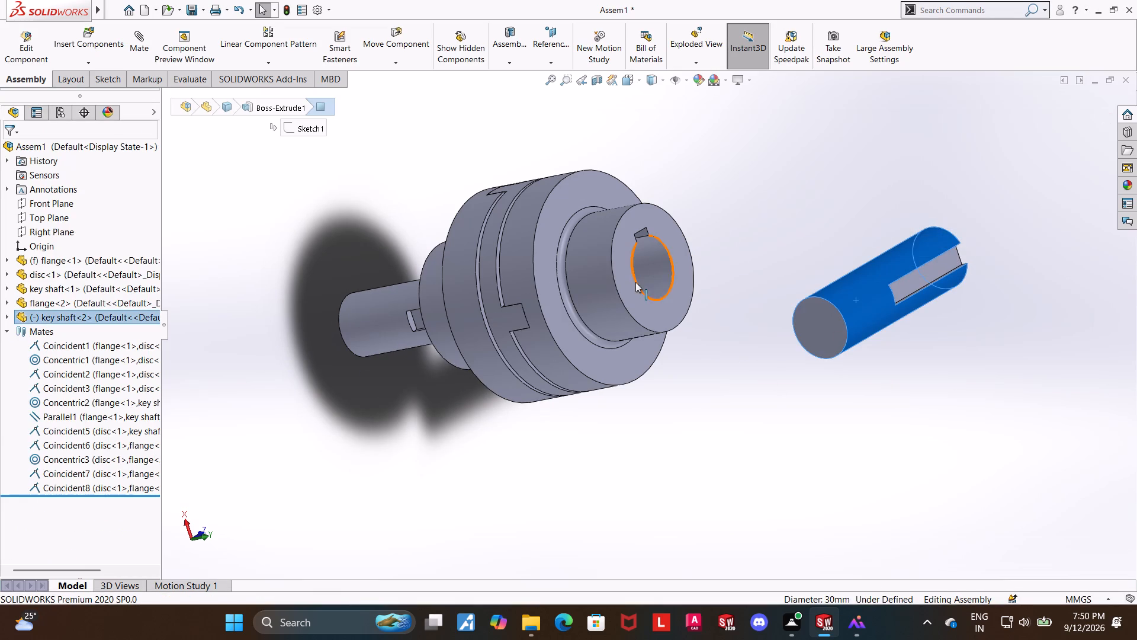
left_click(655, 268, "ctrl")
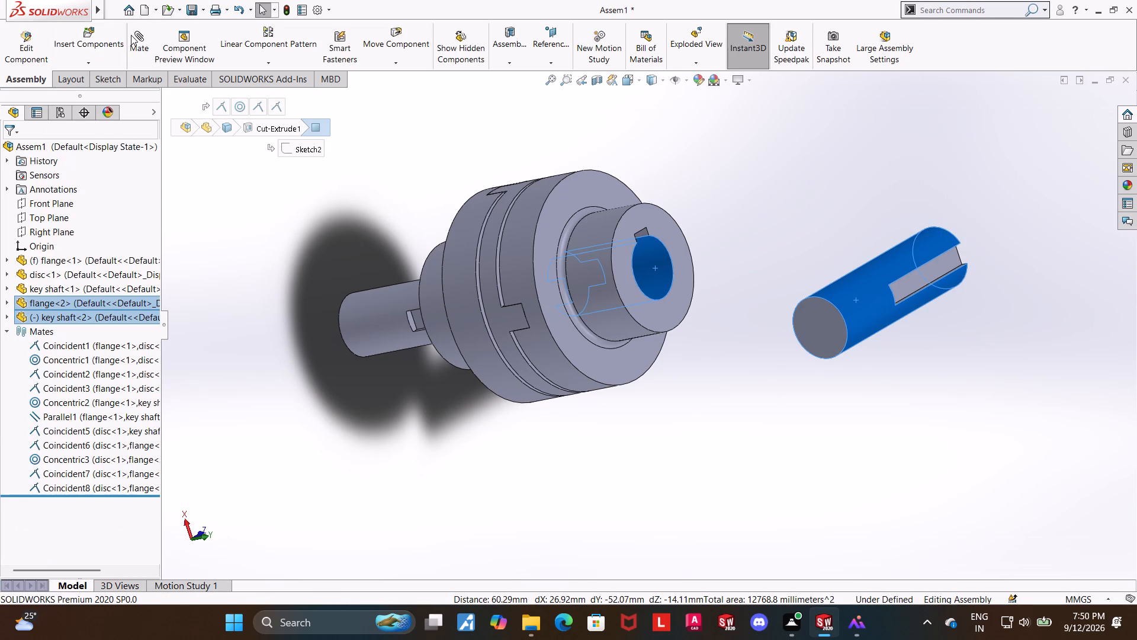
left_click(134, 35)
left_click(827, 331)
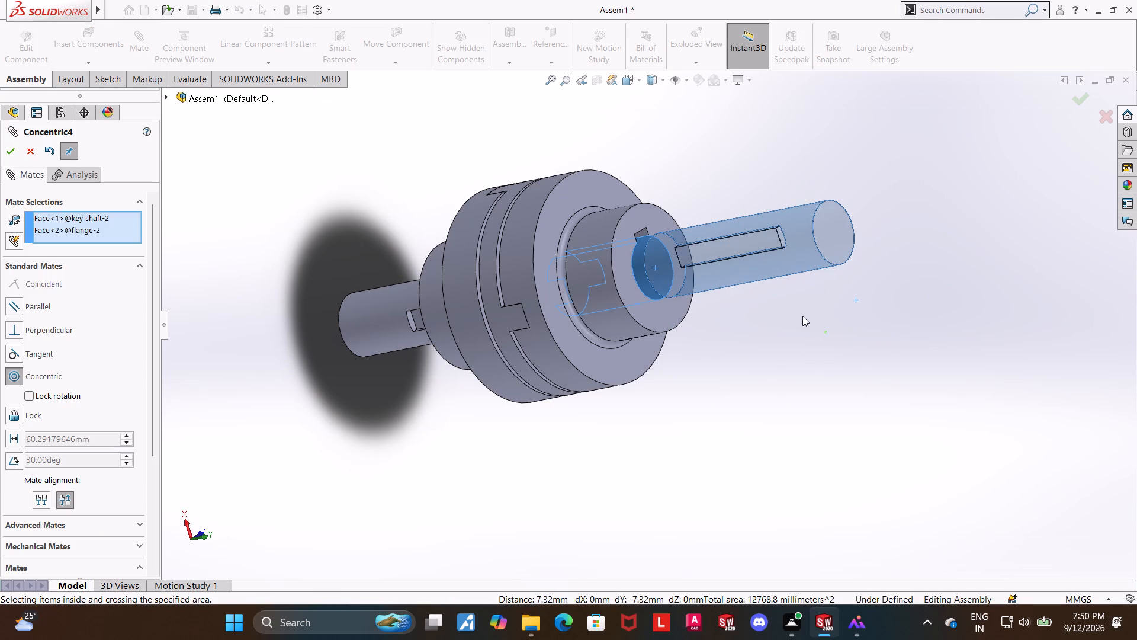
left_click(12, 155)
Add a Parallel mate between the second key shaft's keyway floor and the floor of the second flange's keyway.
middle_click_drag(753, 373, 762, 496)
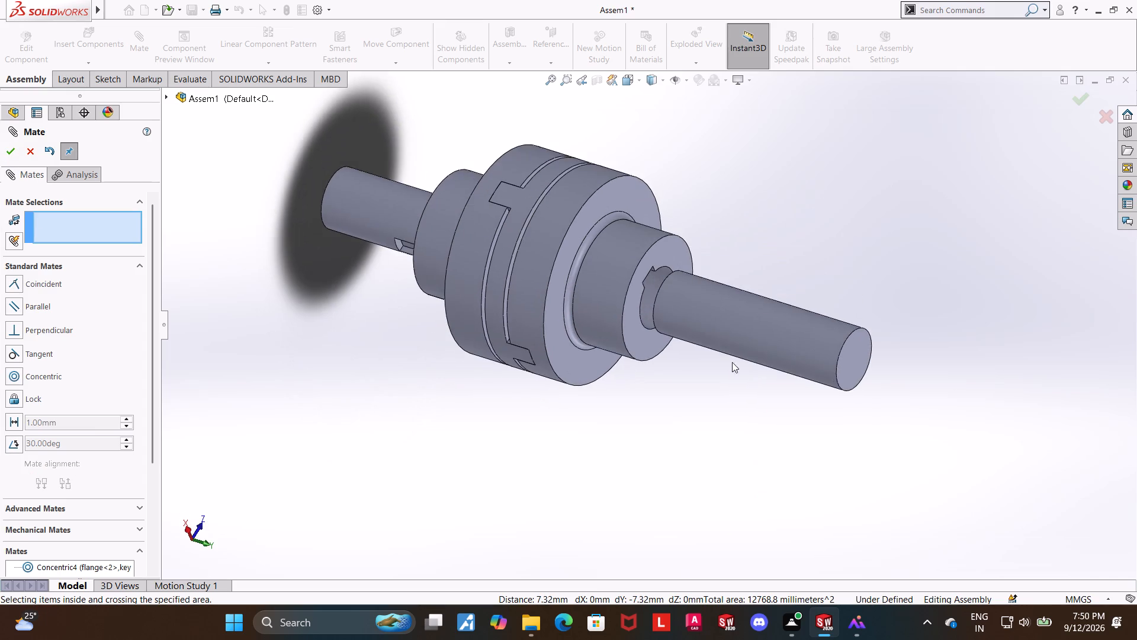
scroll(719, 308, "down", 4)
middle_click_drag(799, 203, 730, 299)
left_click(778, 283)
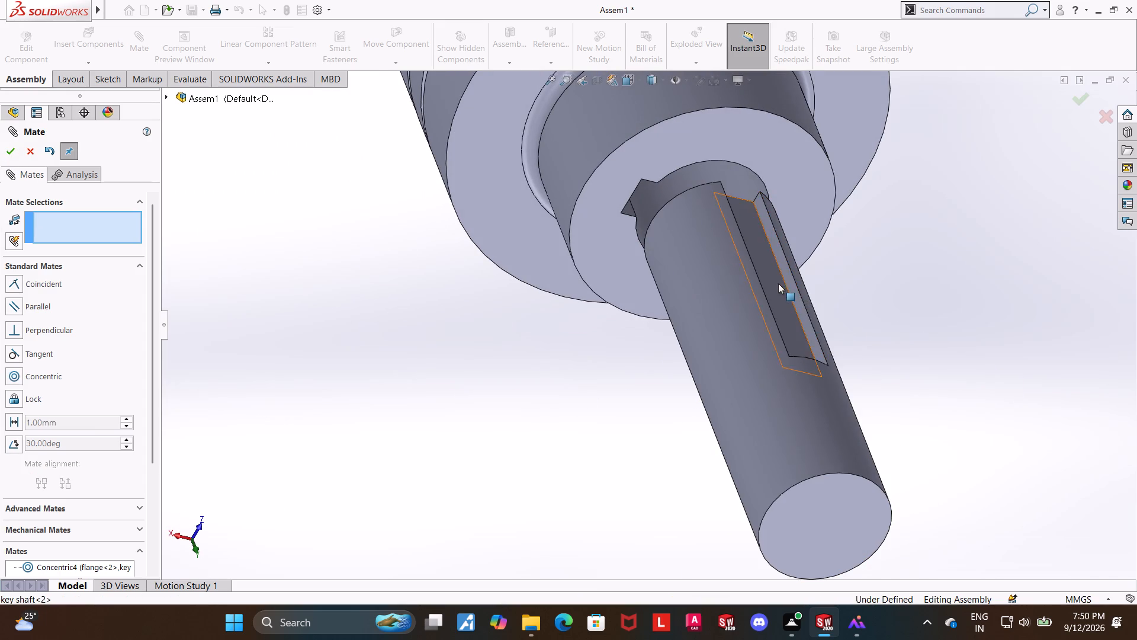
middle_click_drag(903, 267, 916, 129)
middle_click_drag(1000, 203, 982, 191)
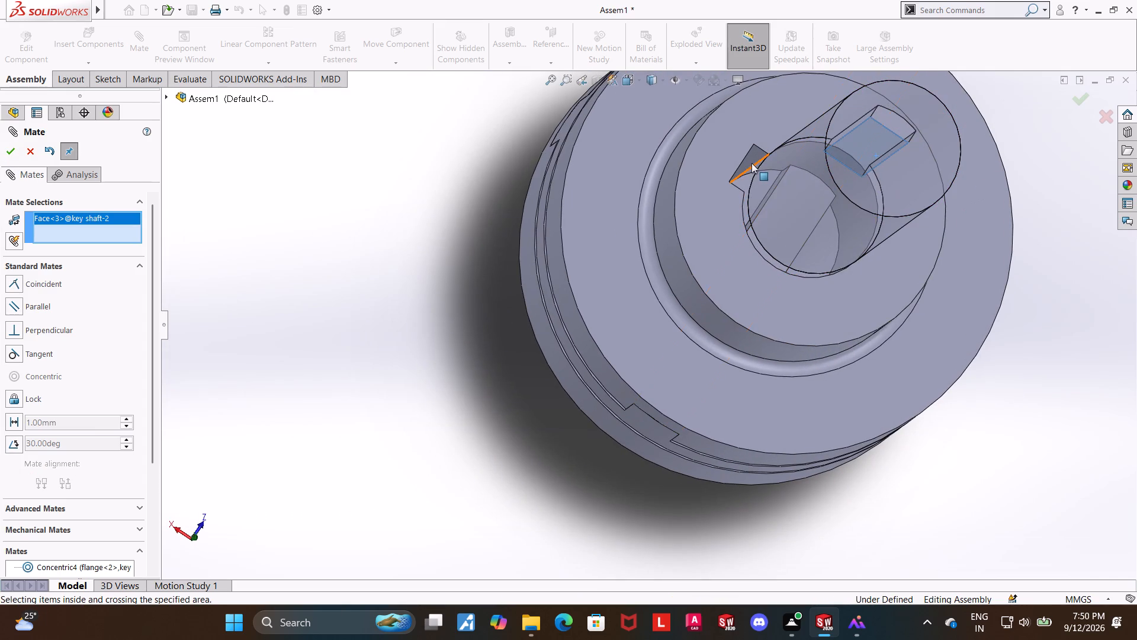
middle_click_drag(914, 312, 887, 284)
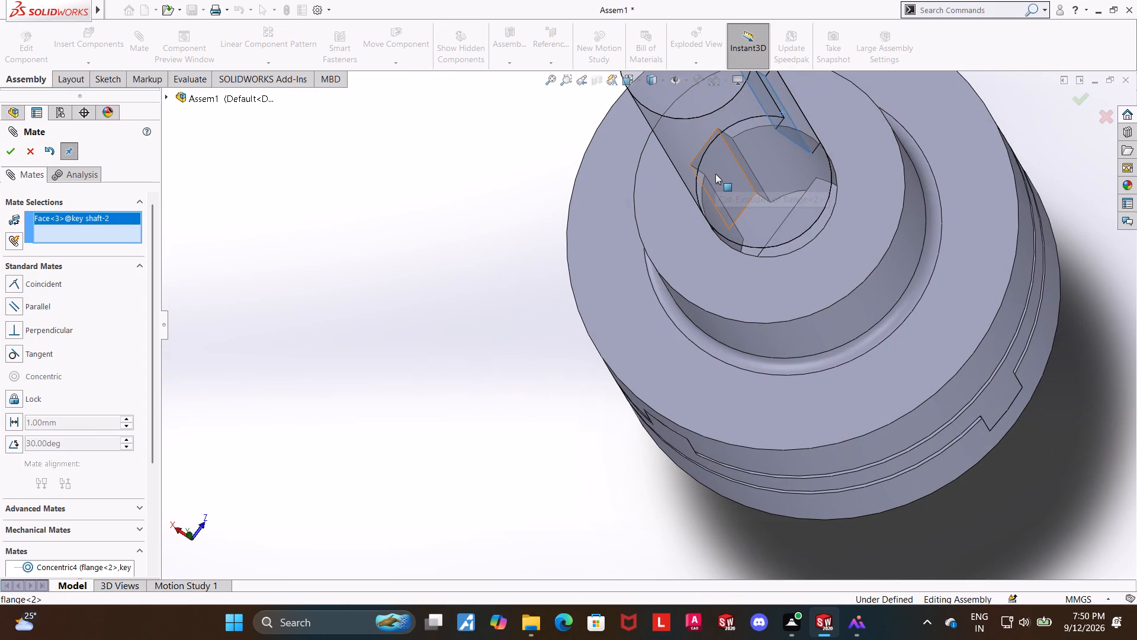
left_click(715, 174, "ctrl")
left_click(14, 153)
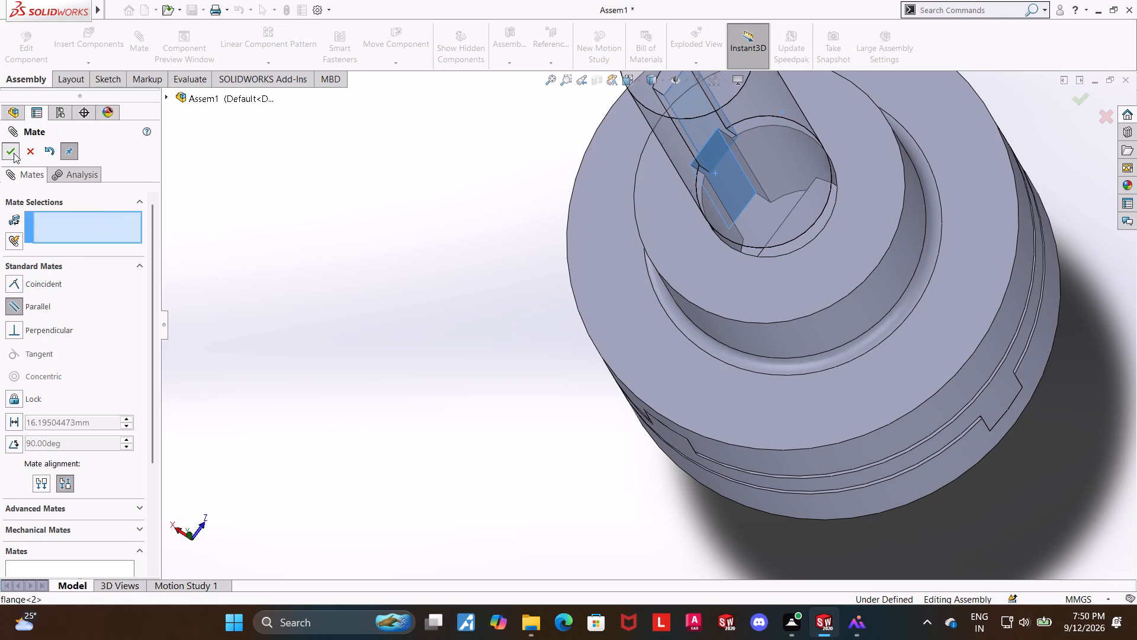
Slide the second key shaft outward and add a Coincident mate between its inner end face and the disc tongue's flat face.
middle_click_drag(296, 284, 350, 352)
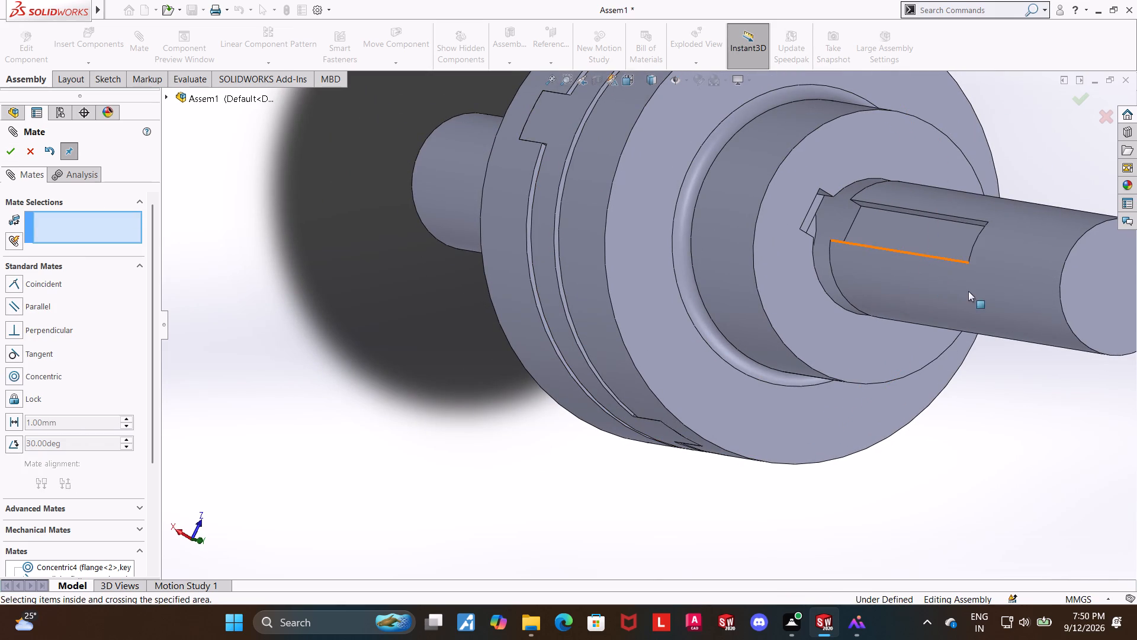
left_click_drag(968, 291, 1014, 313)
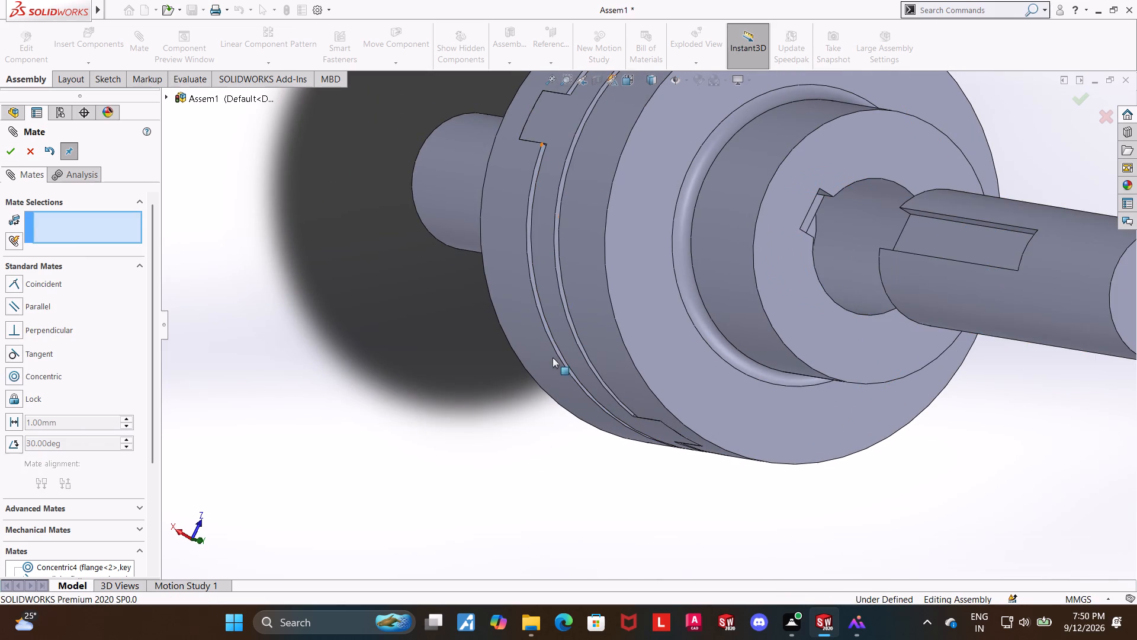
middle_click_drag(545, 357, 490, 348)
middle_click_drag(351, 345, 390, 349)
left_click(672, 223)
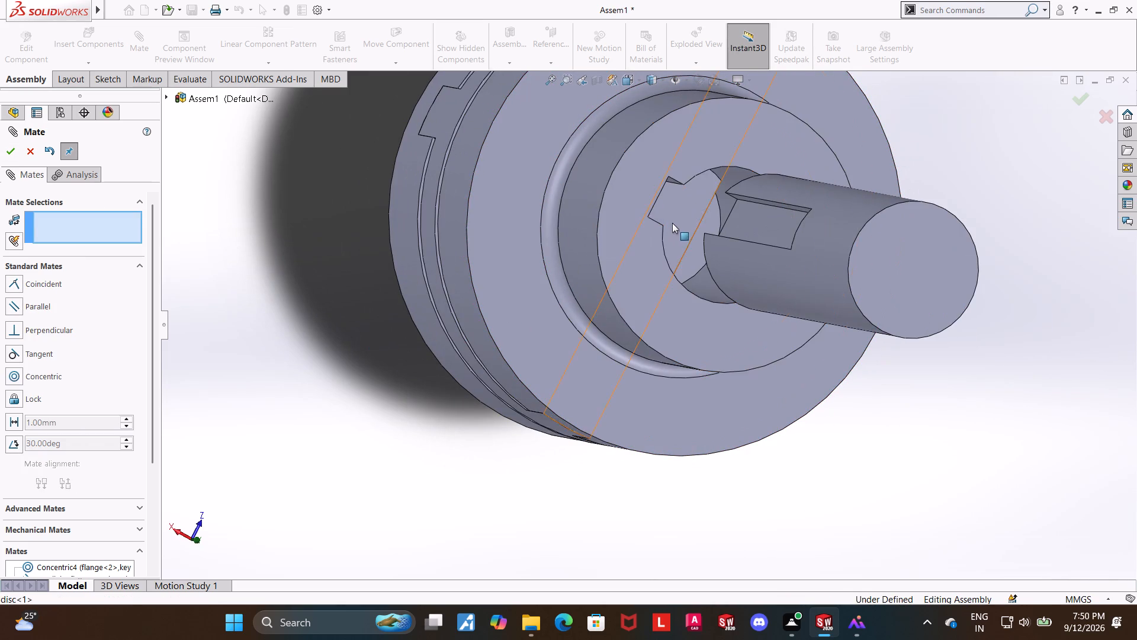
middle_click_drag(219, 343, 359, 402)
left_click(680, 289, "ctrl")
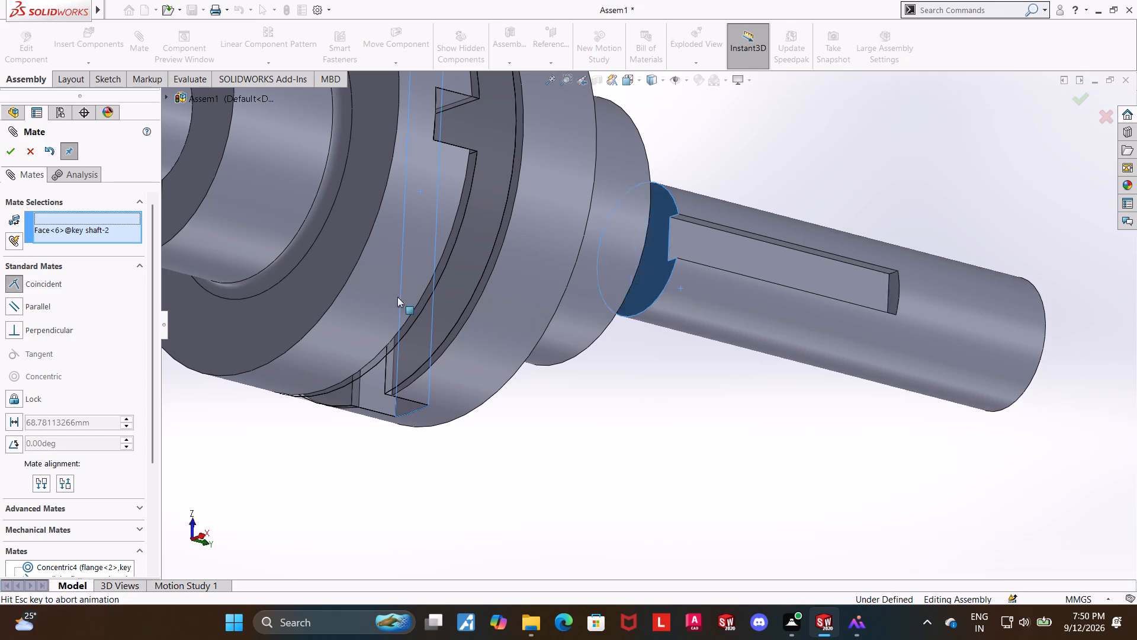
left_click(13, 156)
left_click(637, 511)
scroll(626, 502, "up", 6)
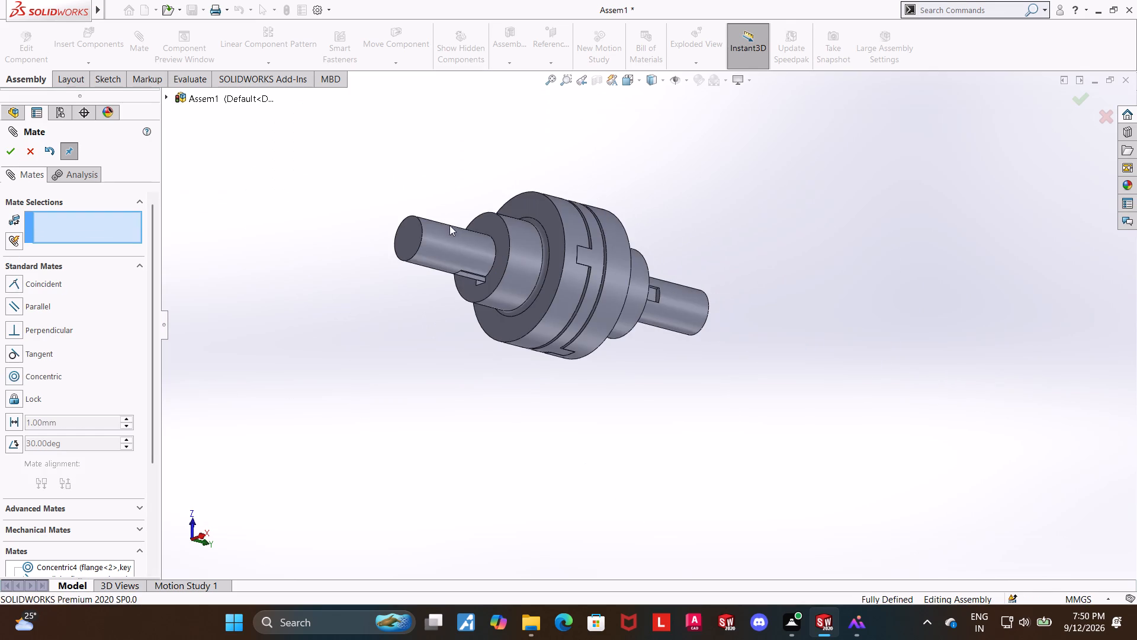
scroll(449, 225, "down", 2)
left_click(280, 265)
middle_click_drag(362, 440, 362, 315)
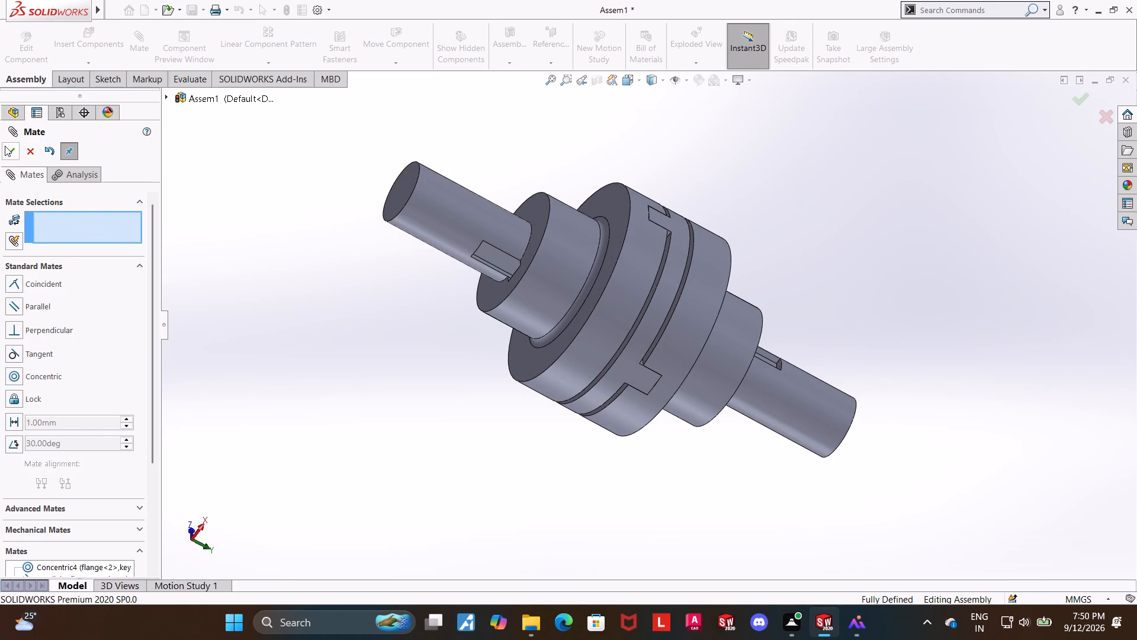
left_click(5, 146)
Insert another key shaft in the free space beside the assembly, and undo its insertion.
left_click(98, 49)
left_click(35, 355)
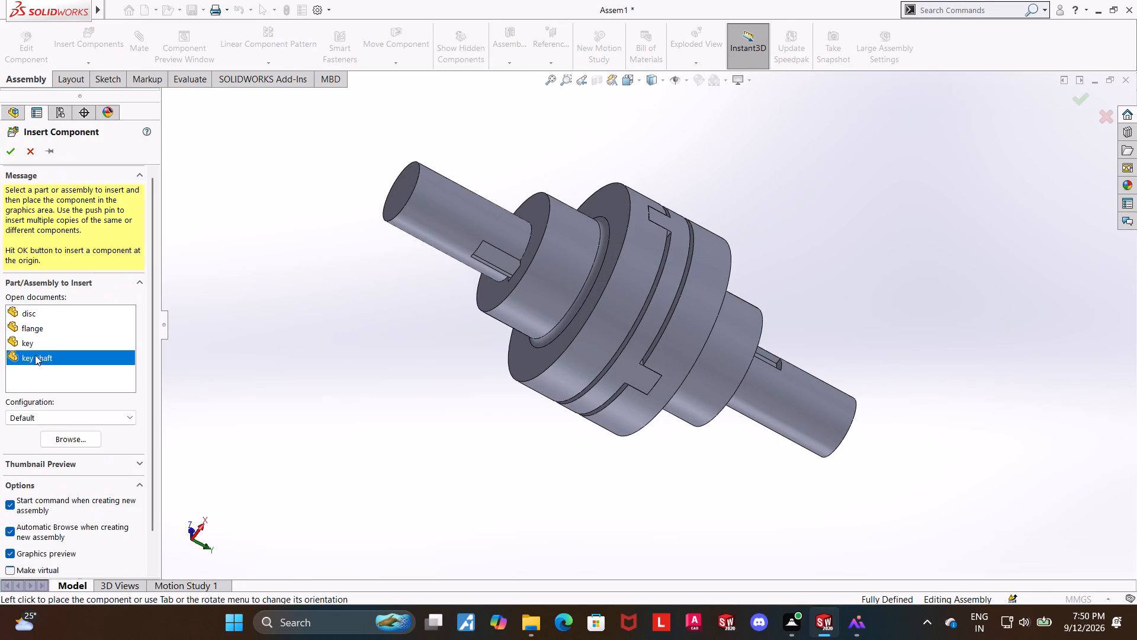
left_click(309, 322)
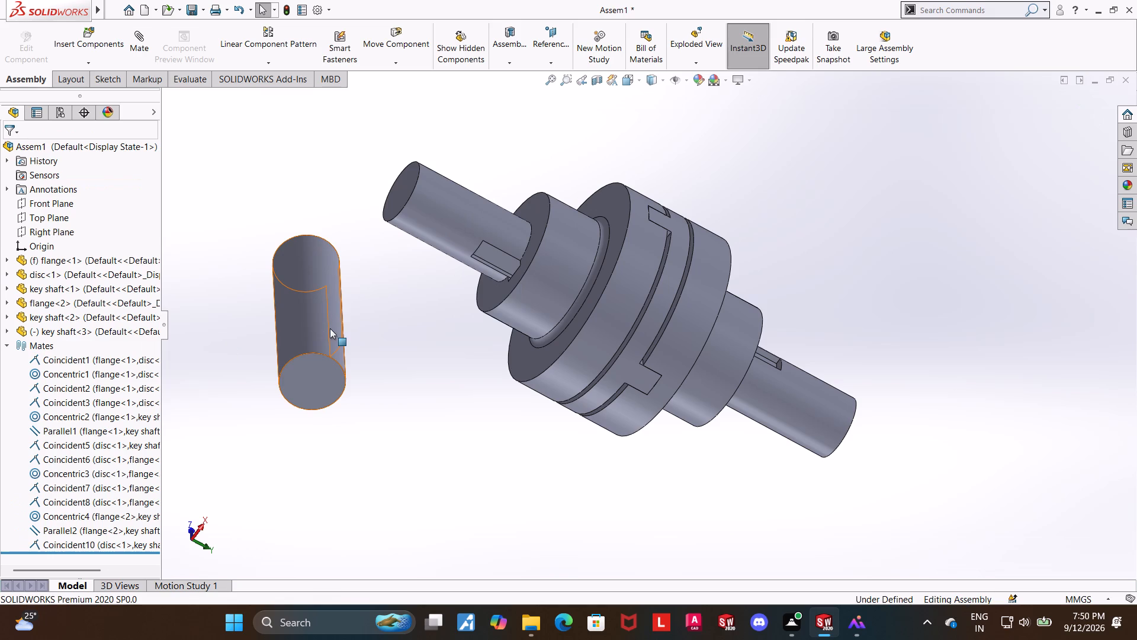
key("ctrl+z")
Insert the key part, placing it freely in the space beside the coupling, near a shaft keyway.
left_click(104, 37)
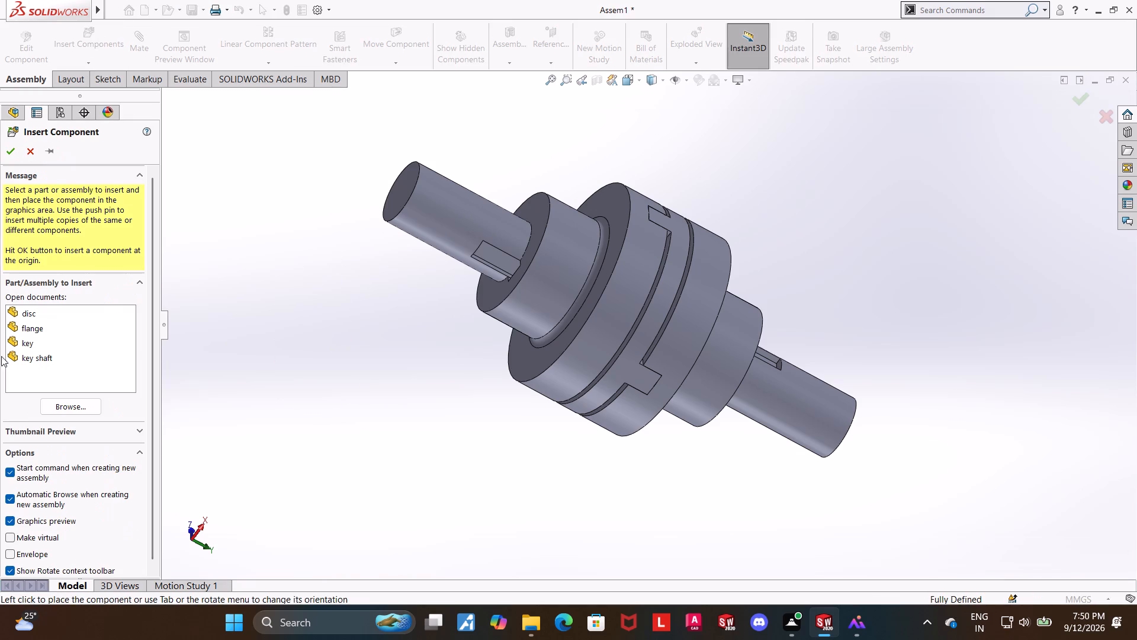
double_click(17, 340)
left_click(364, 345)
scroll(446, 319, "up", 1)
scroll(446, 319, "down", 3)
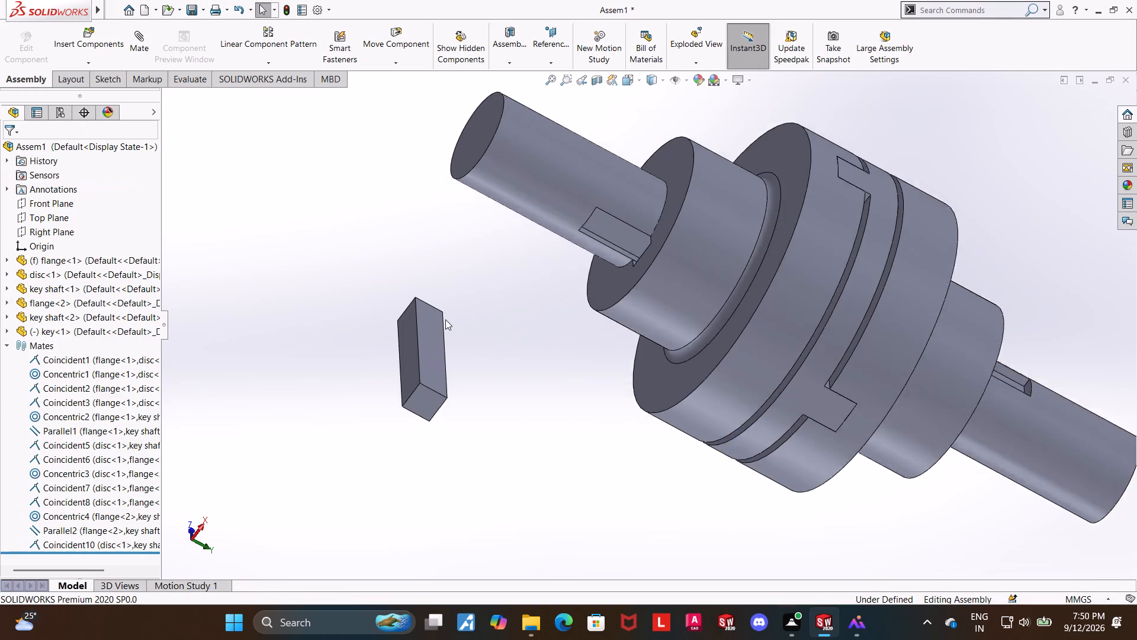
scroll(445, 319, "down", 1)
middle_click_drag(575, 318, 606, 197)
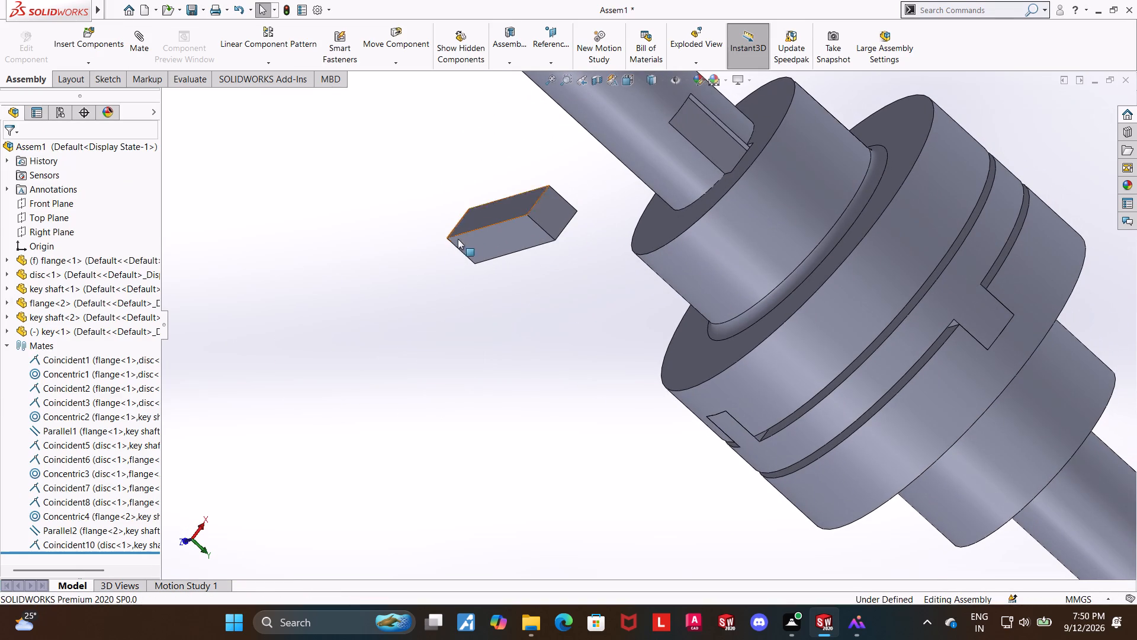
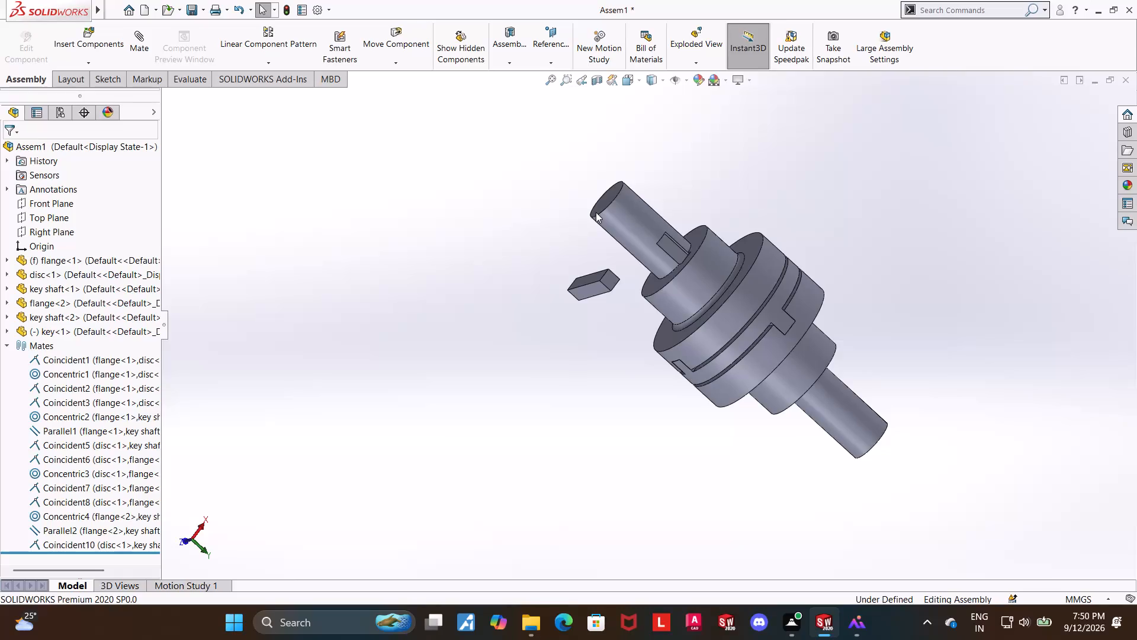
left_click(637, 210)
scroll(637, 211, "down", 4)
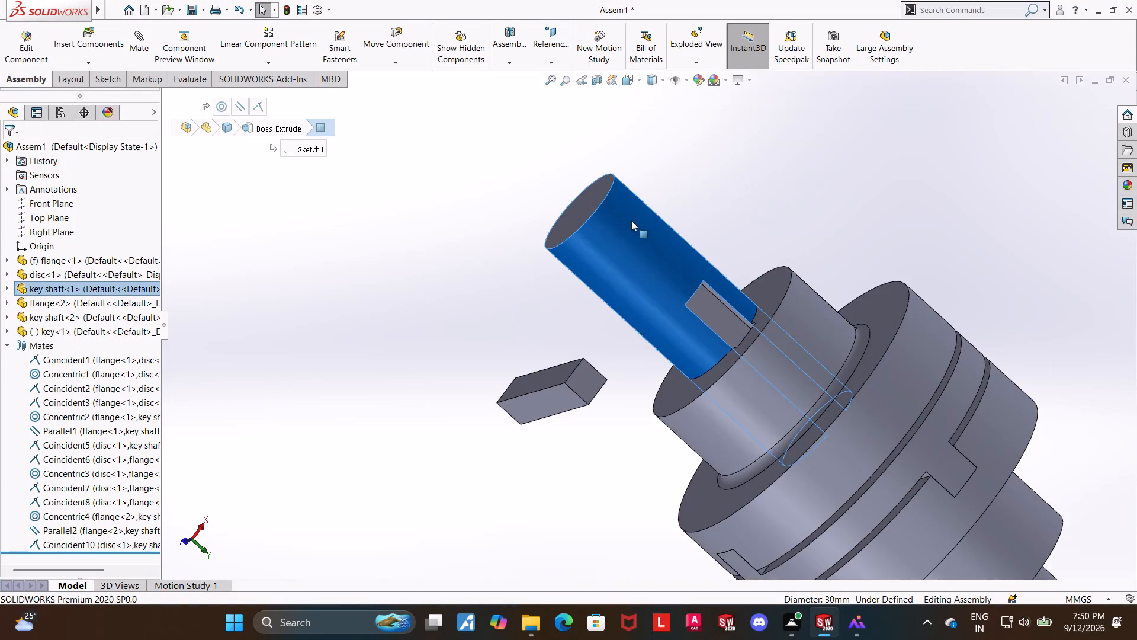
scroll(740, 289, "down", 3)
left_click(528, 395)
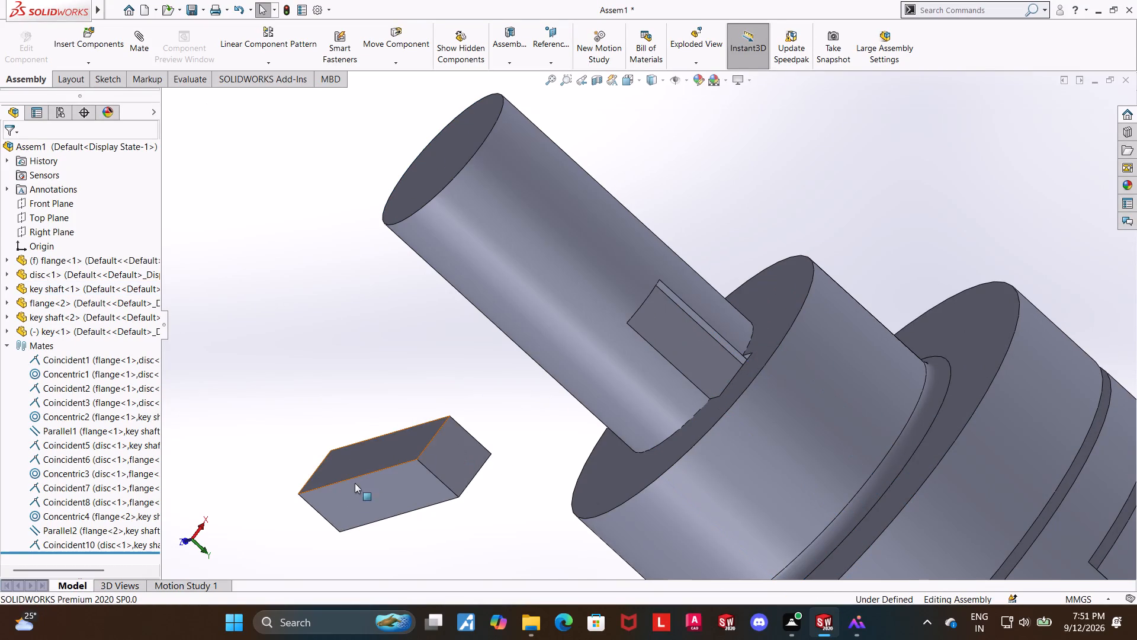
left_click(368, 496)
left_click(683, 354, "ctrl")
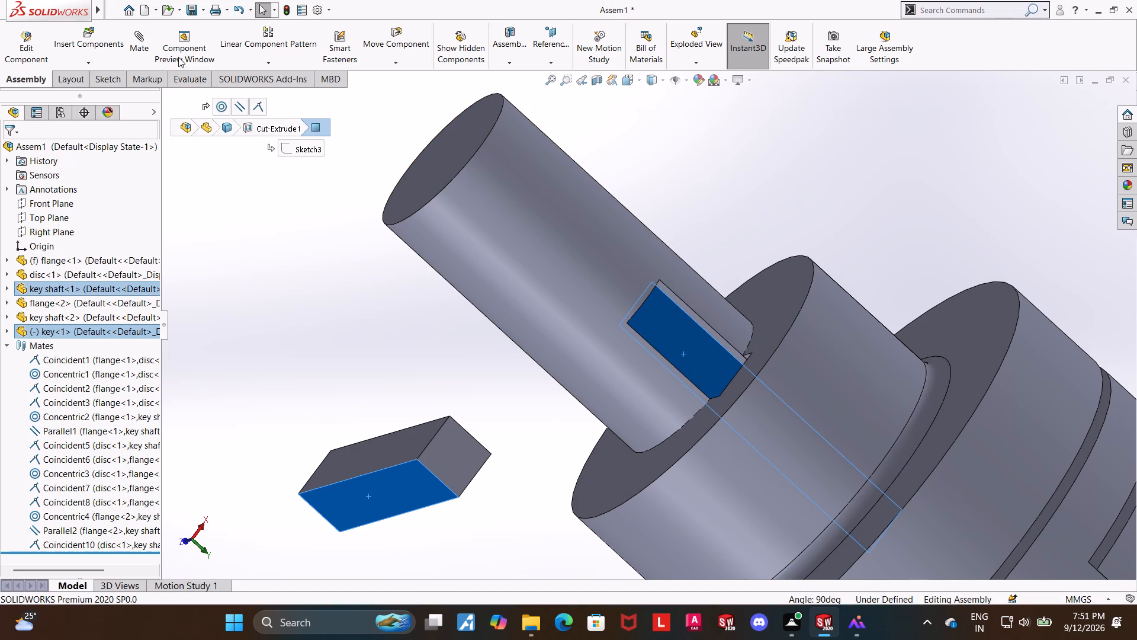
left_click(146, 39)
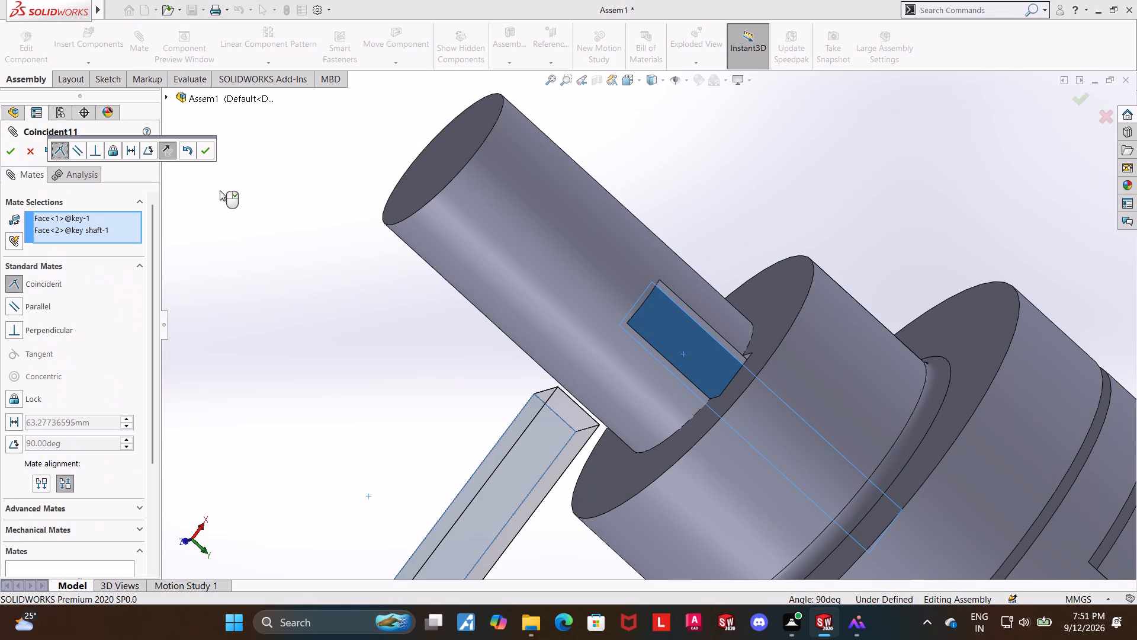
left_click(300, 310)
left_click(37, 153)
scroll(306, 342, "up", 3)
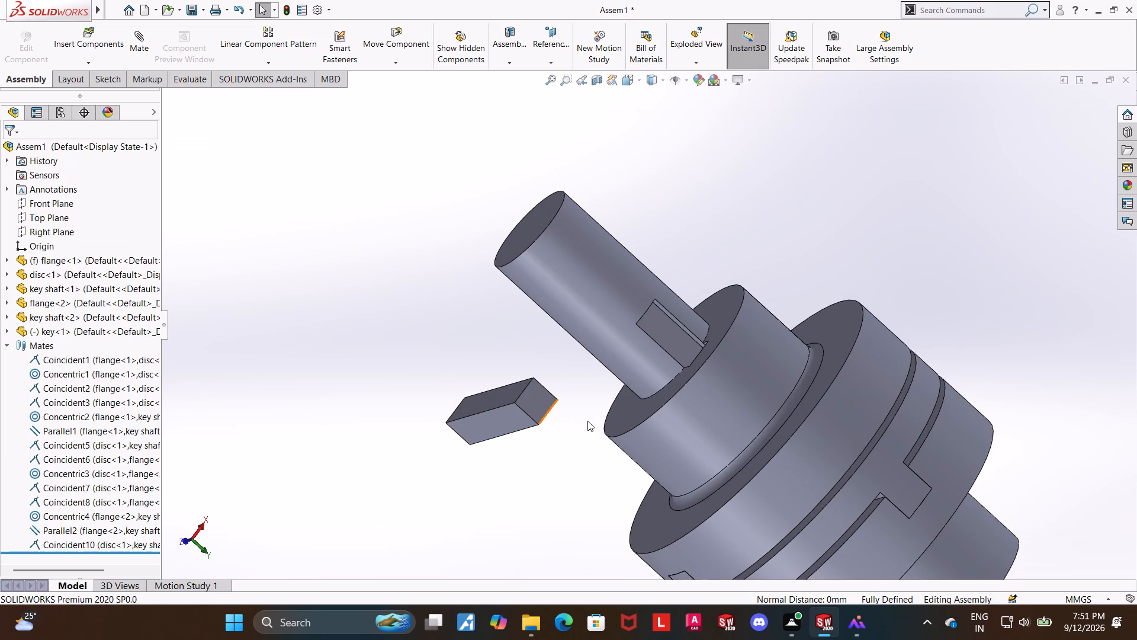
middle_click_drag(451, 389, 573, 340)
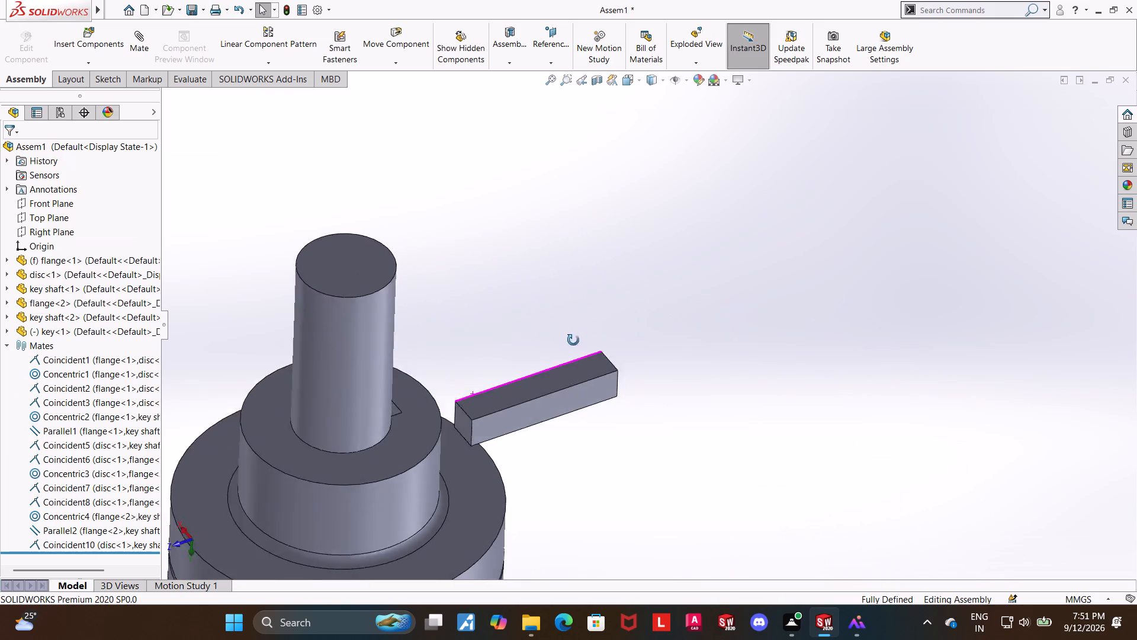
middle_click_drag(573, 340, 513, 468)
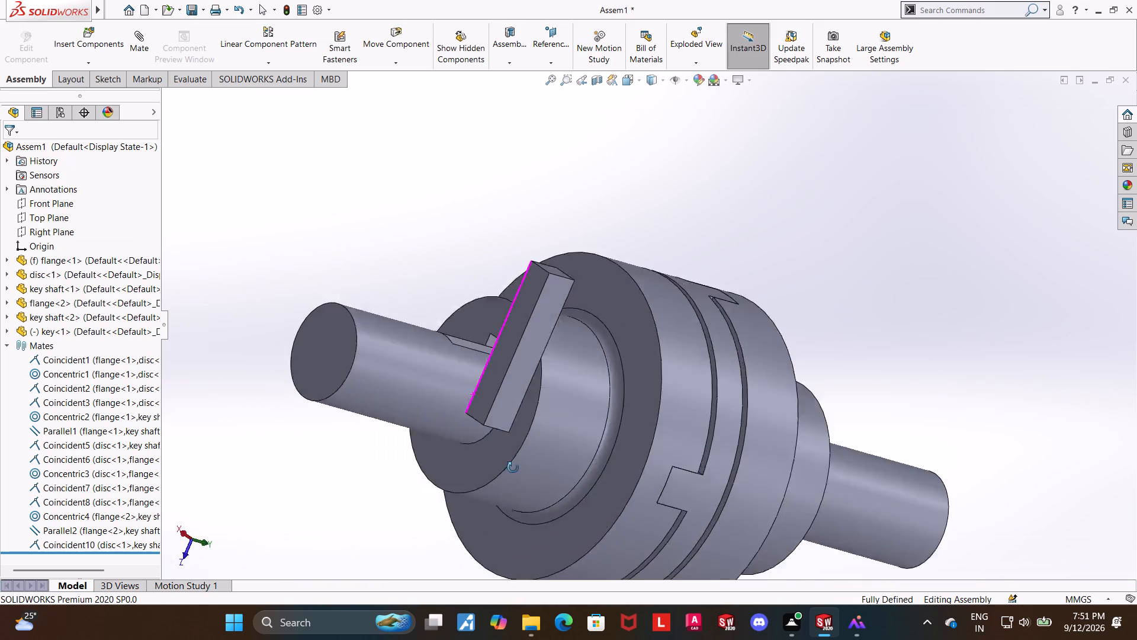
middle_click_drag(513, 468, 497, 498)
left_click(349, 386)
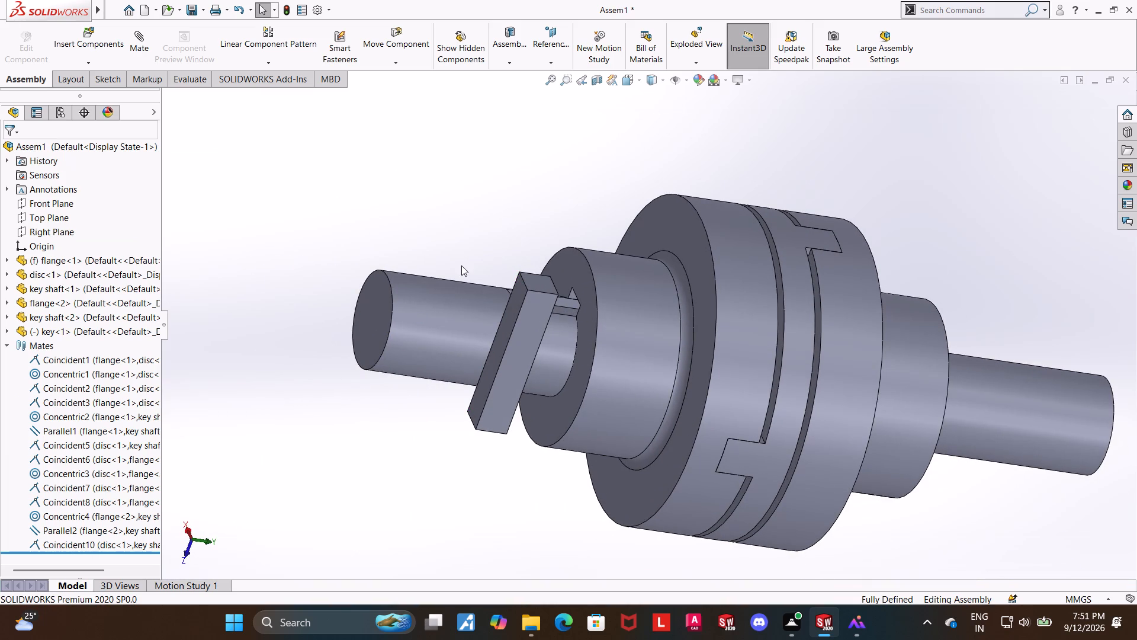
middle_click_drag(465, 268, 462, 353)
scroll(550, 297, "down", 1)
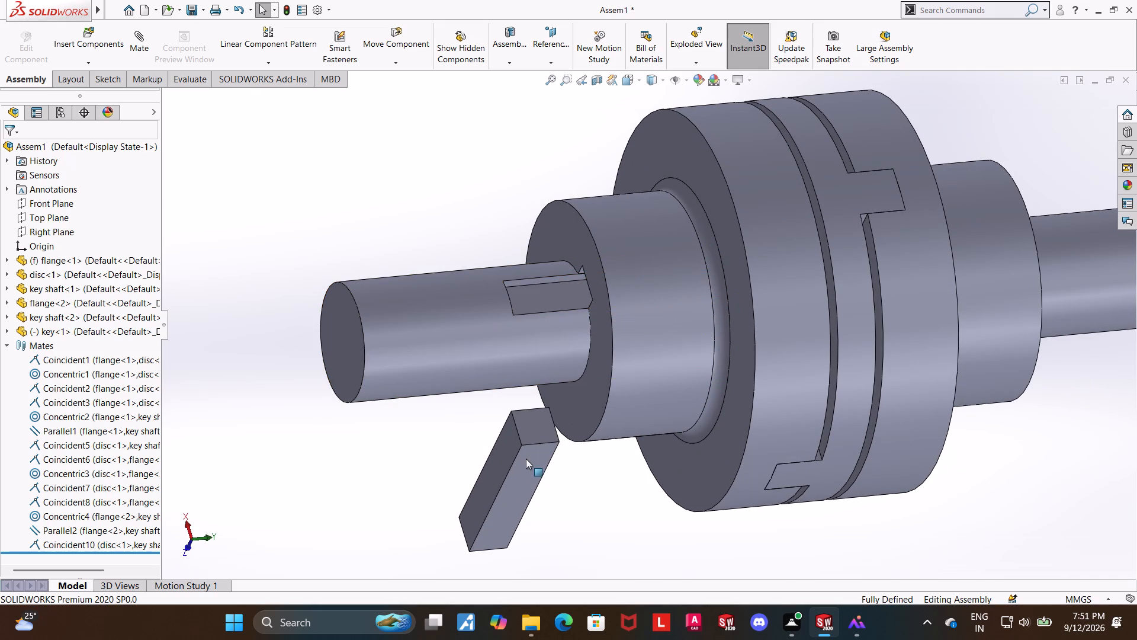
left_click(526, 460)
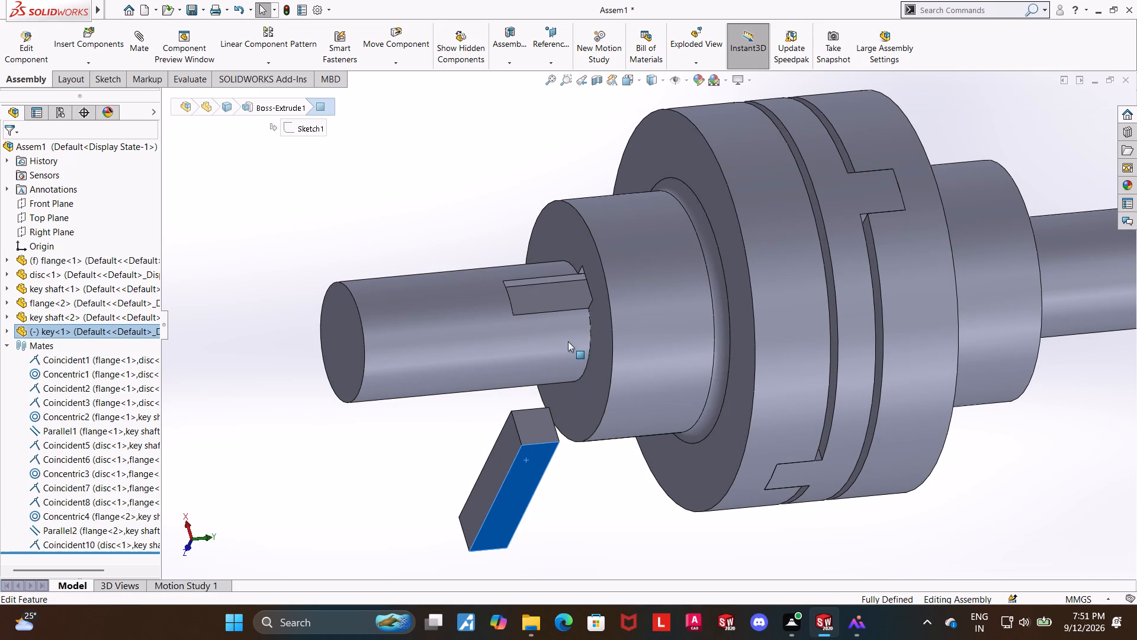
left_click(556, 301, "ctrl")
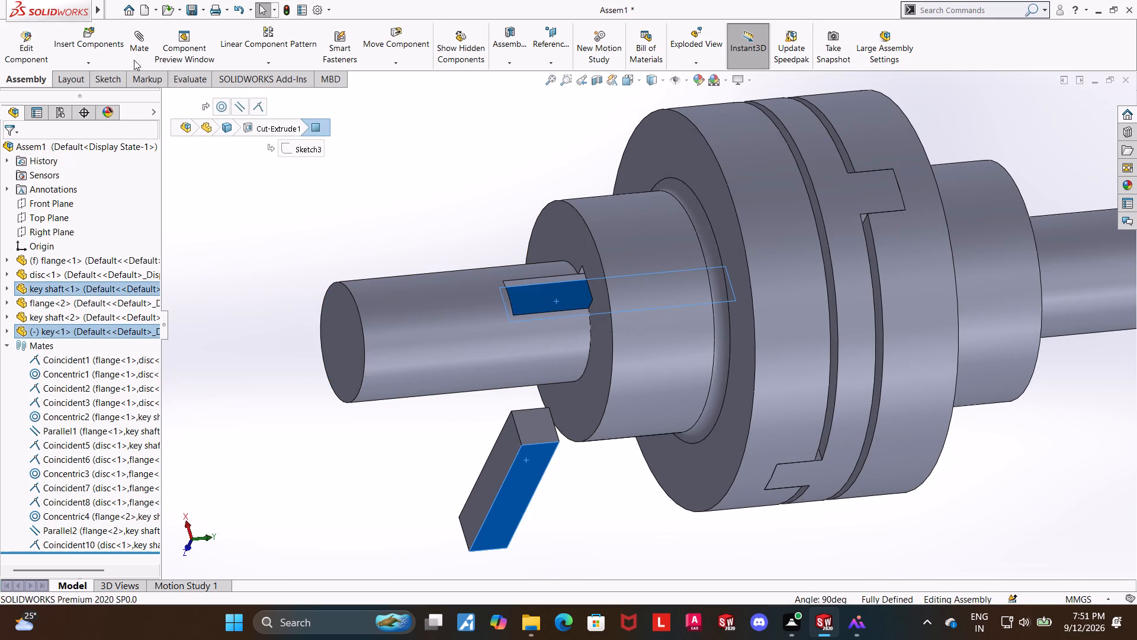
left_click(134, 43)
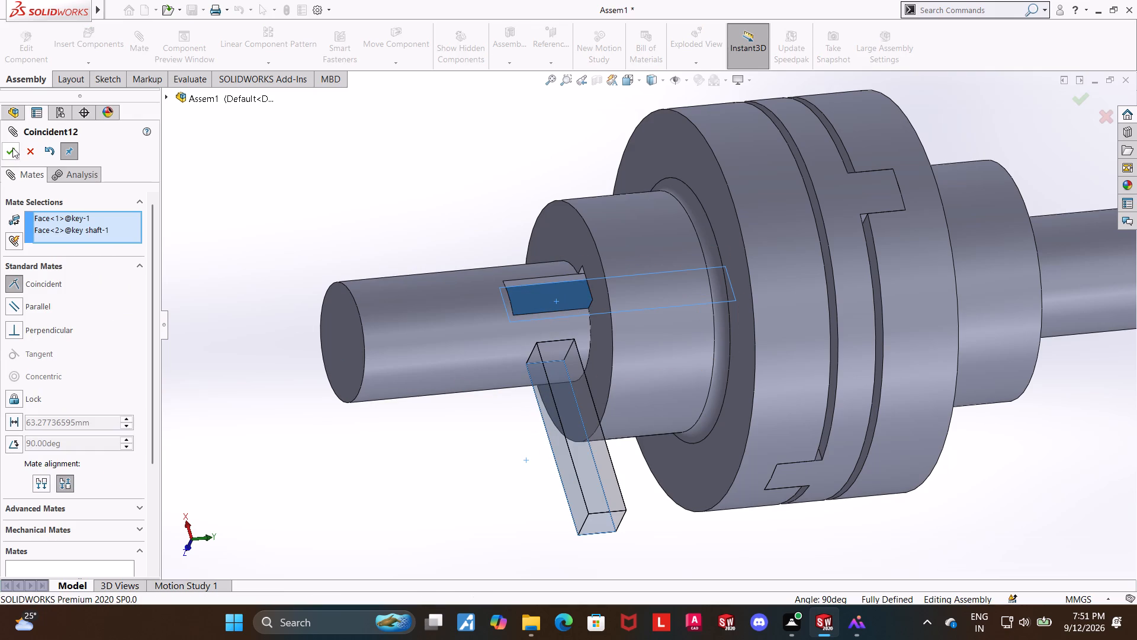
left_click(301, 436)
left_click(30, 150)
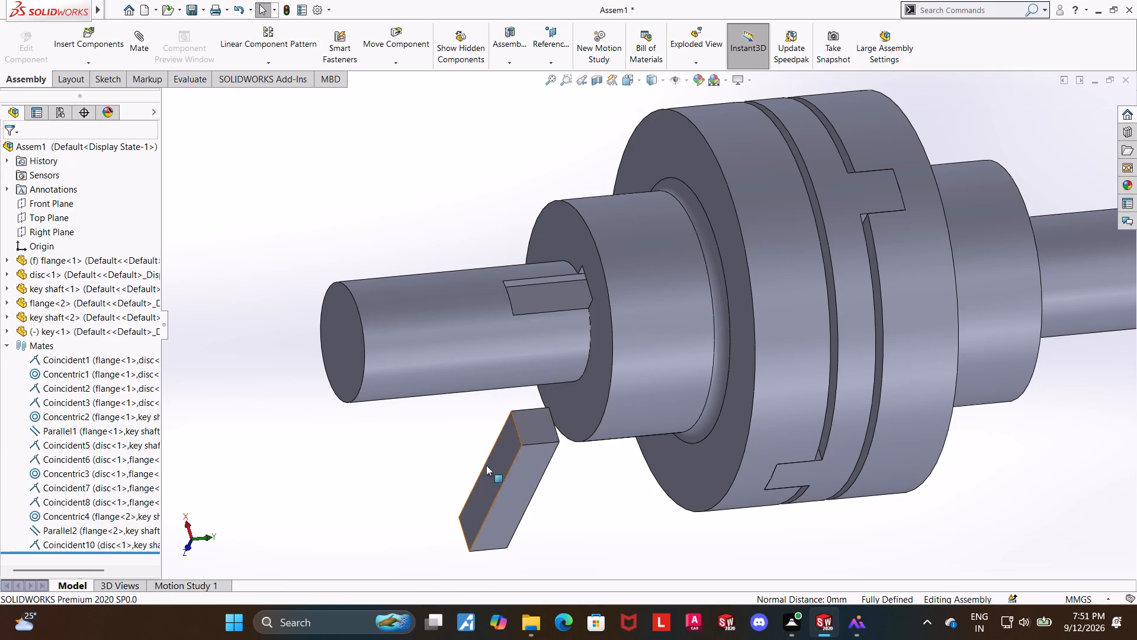
Rotate the loose key with the Move with Triad tool until its length runs roughly along the first key shaft's axis.
left_click(518, 485)
right_click(533, 478)
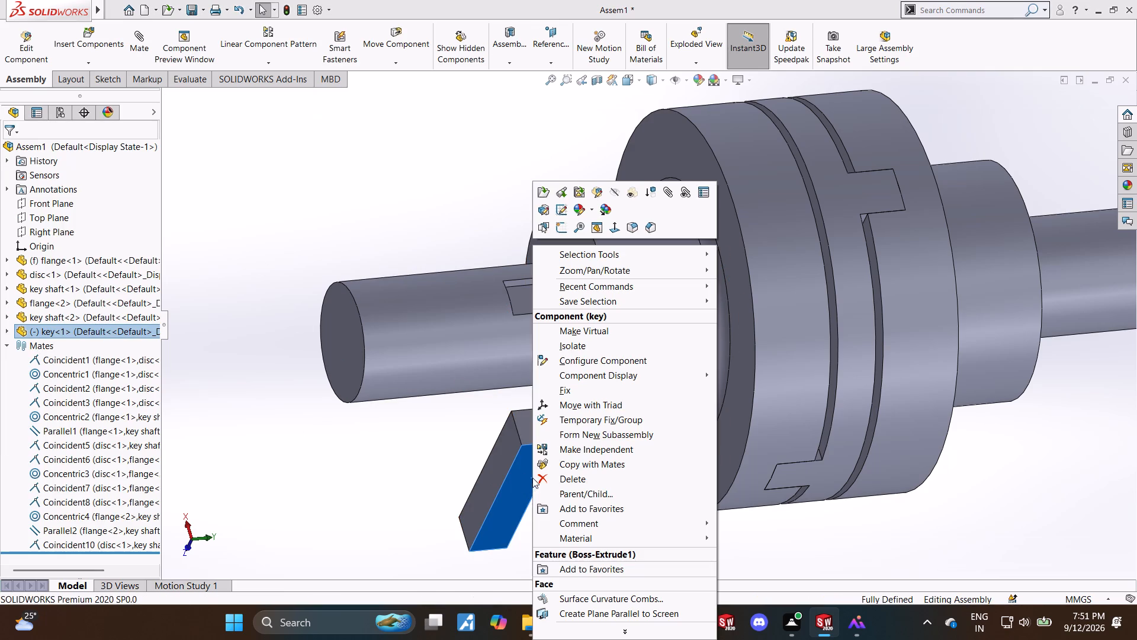
left_click(575, 402)
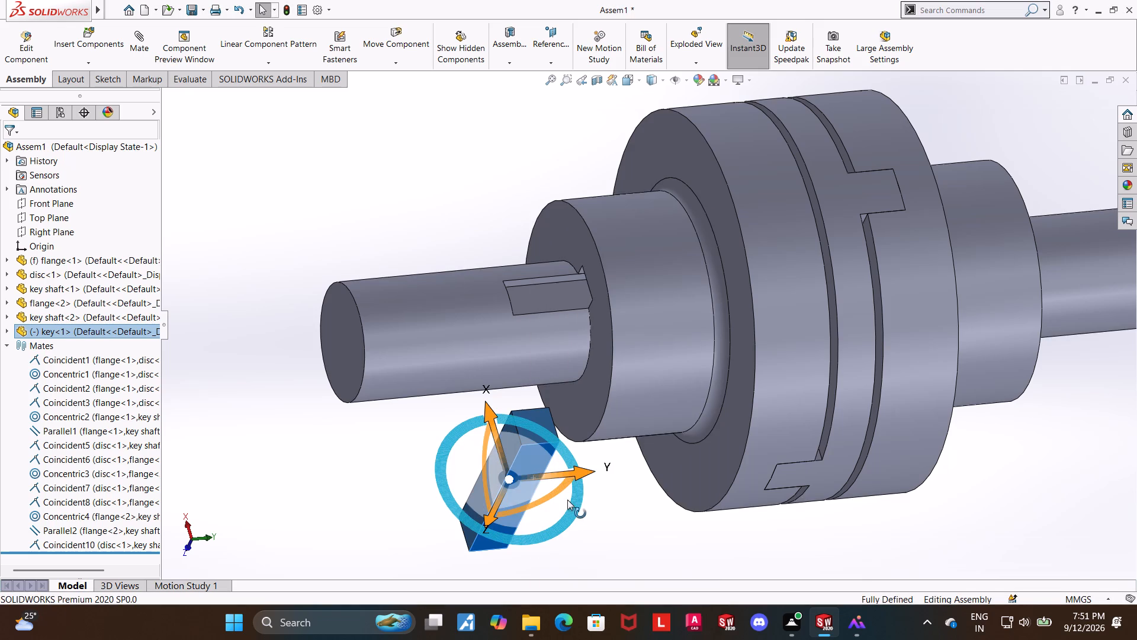
left_click_drag(577, 505, 535, 388)
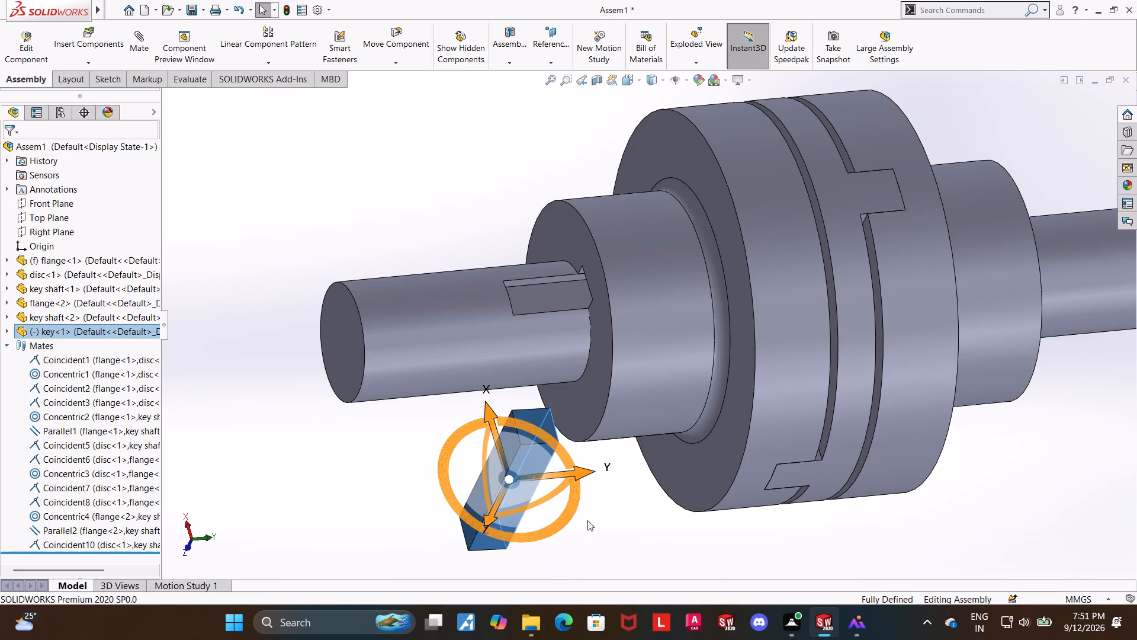
left_click_drag(569, 511, 530, 393)
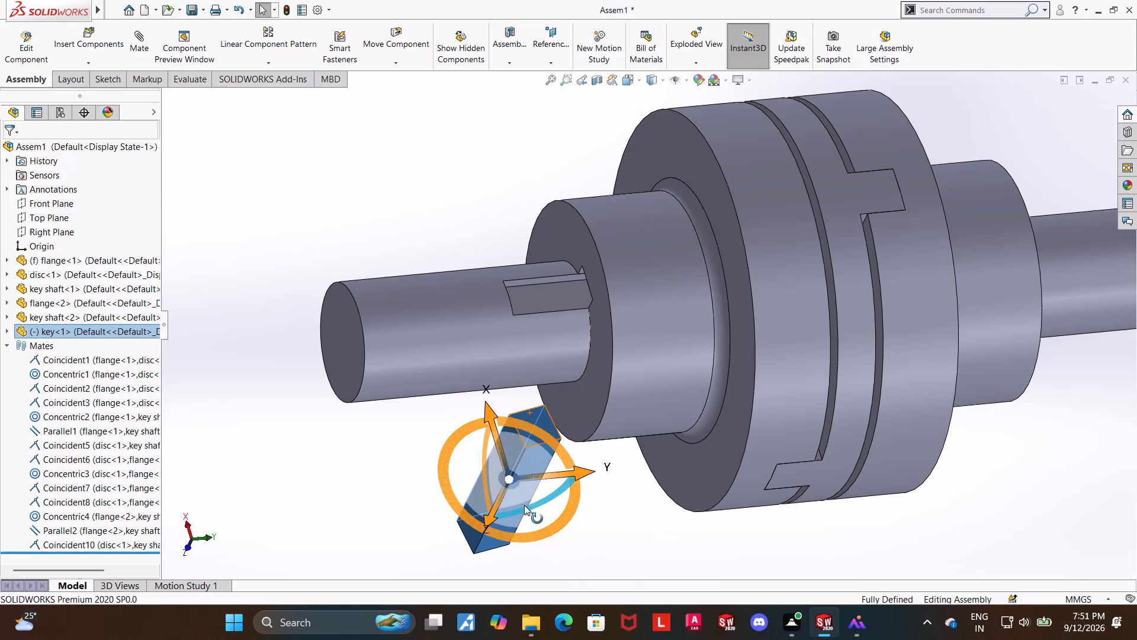
left_click_drag(485, 479, 498, 345)
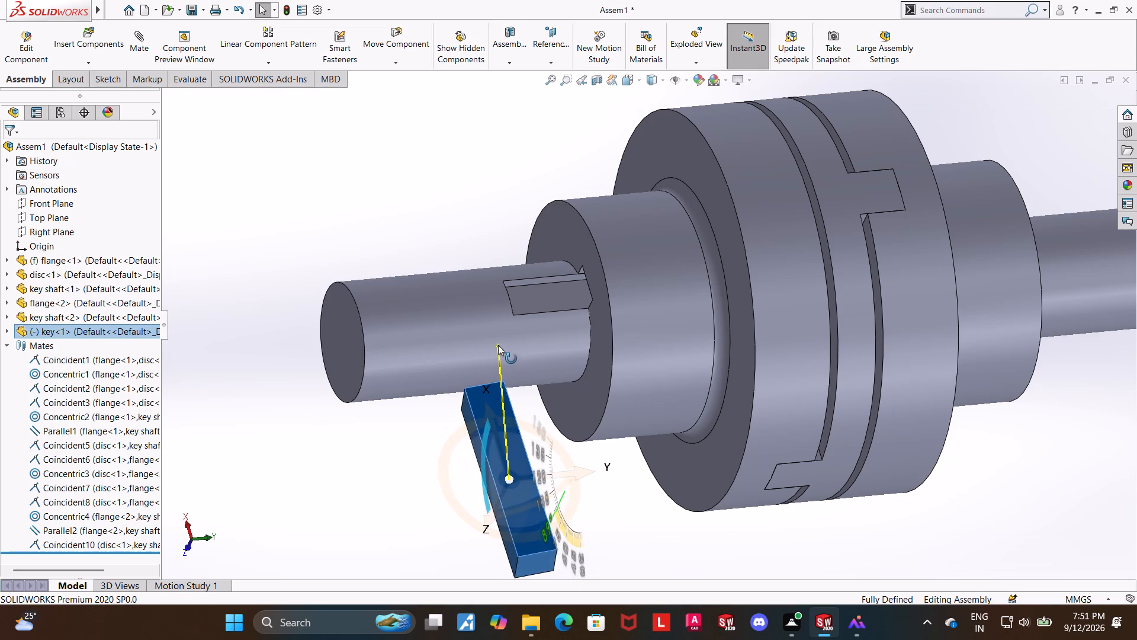
left_click_drag(498, 345, 499, 344)
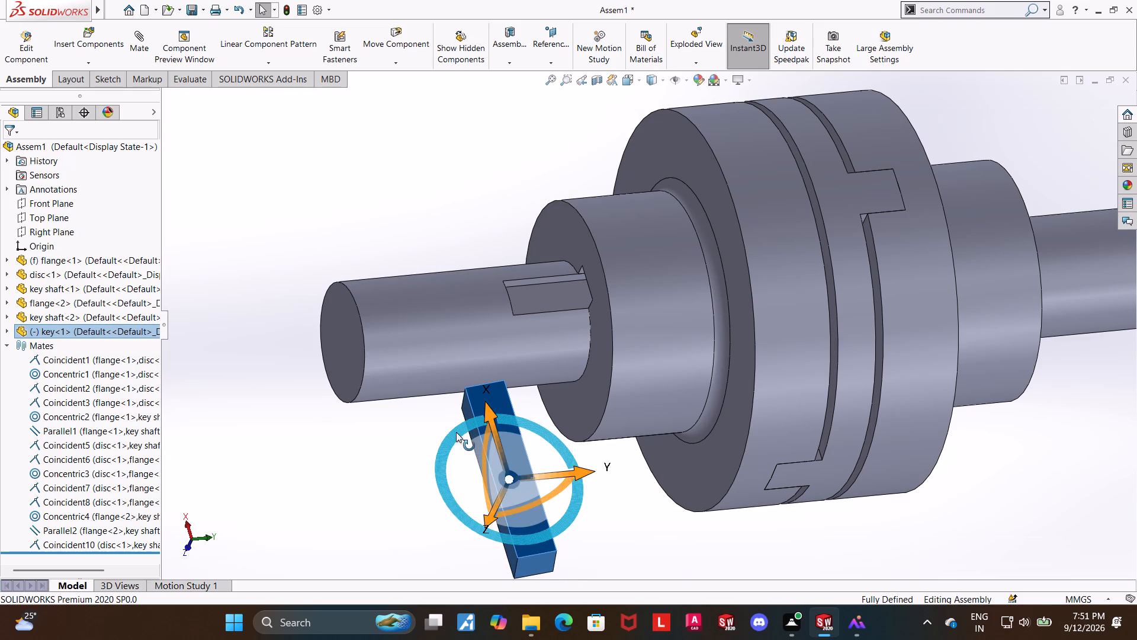
left_click_drag(456, 431, 576, 414)
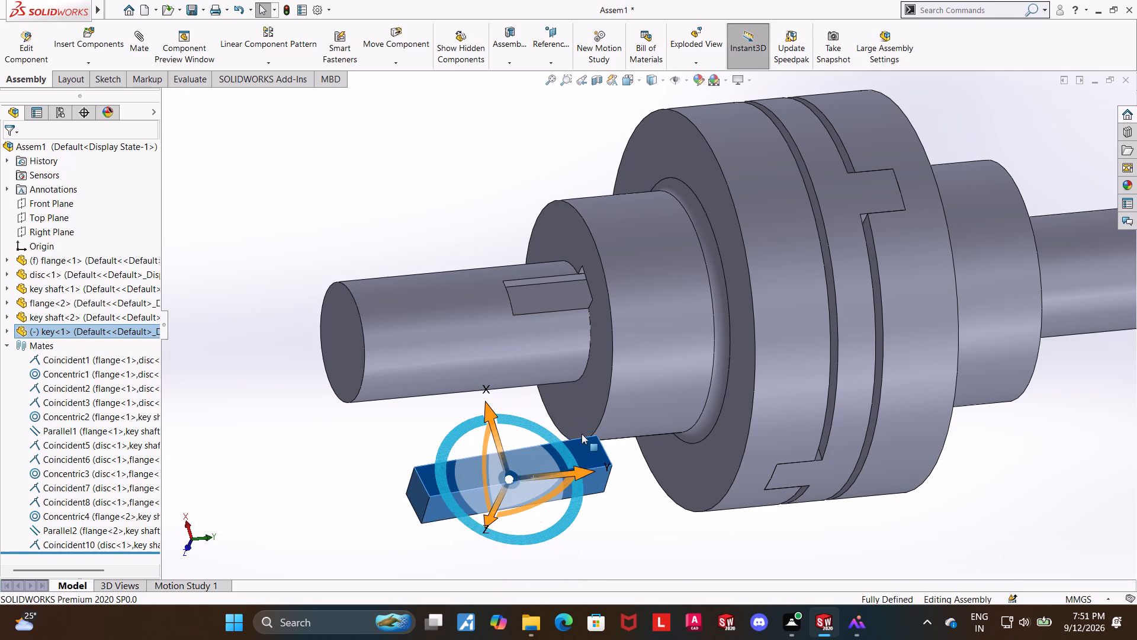
left_click(650, 535)
Add a Coincident mate between one long face of the key and the floor of the first key shaft's keyway.
left_click(124, 32)
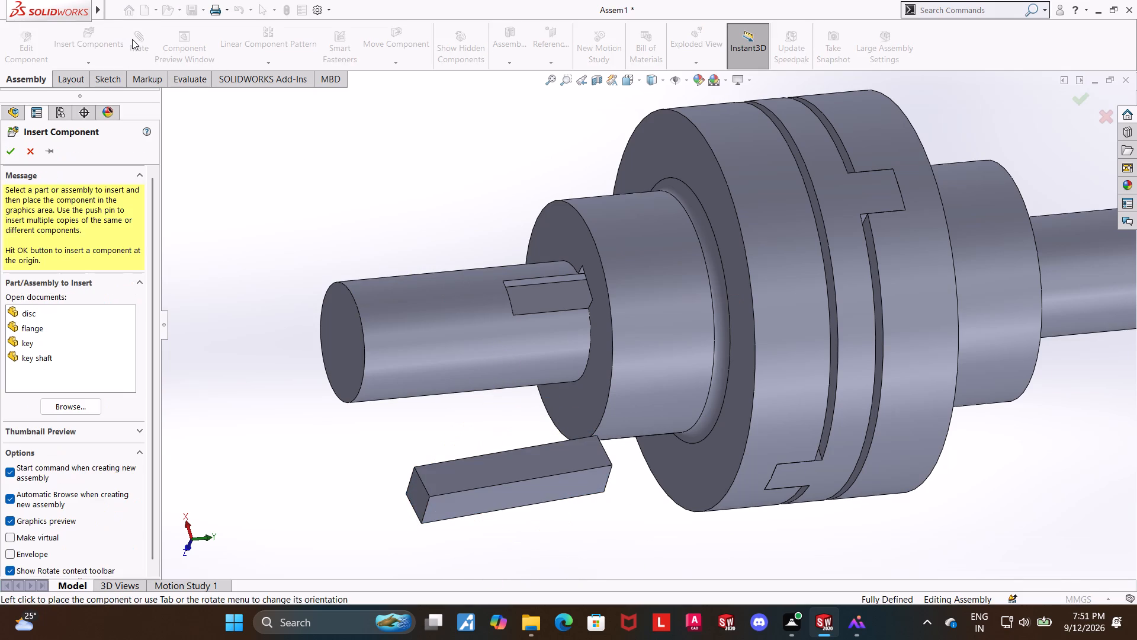
left_click(30, 152)
left_click(146, 43)
middle_click_drag(201, 351, 199, 316)
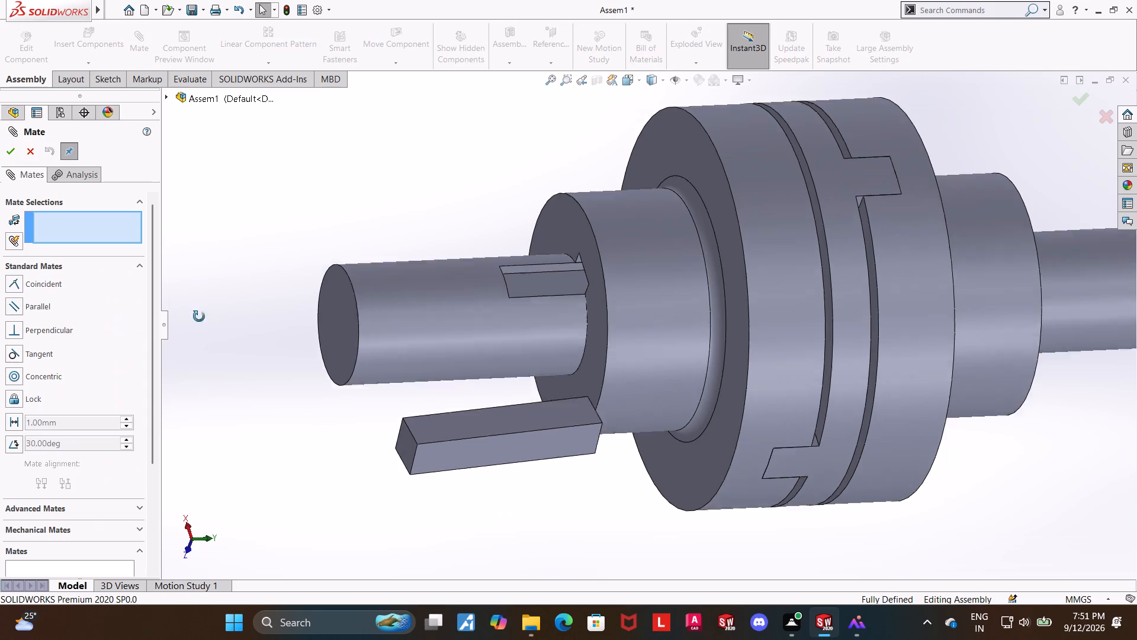
middle_click_drag(199, 316, 216, 196)
middle_click_drag(477, 353, 506, 269)
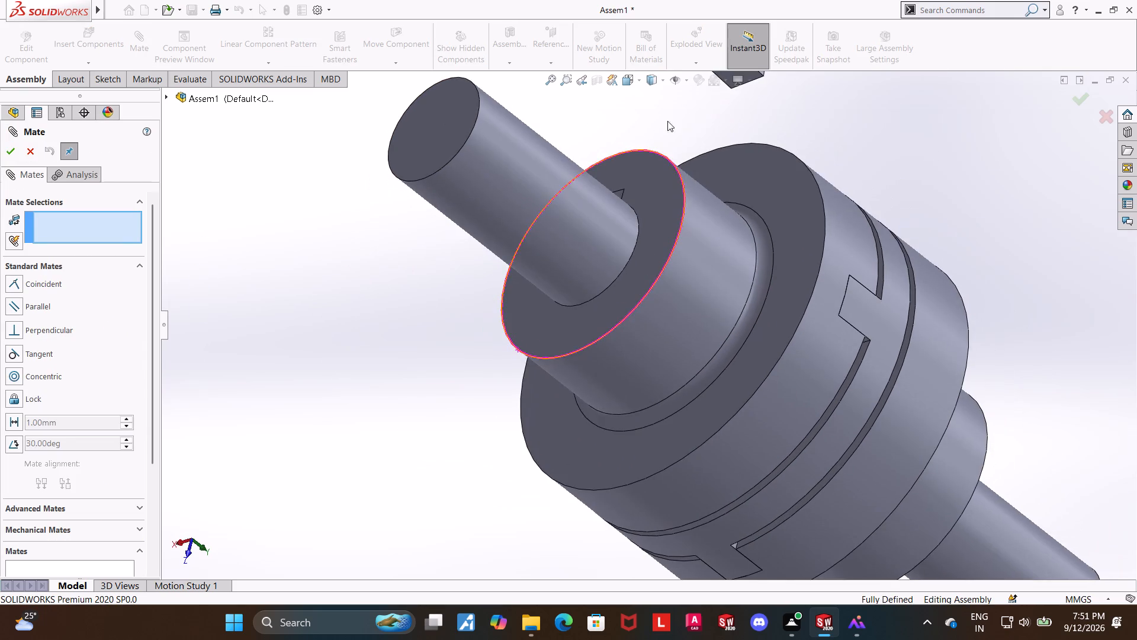
scroll(721, 182, "up", 3)
left_click(672, 149)
middle_click_drag(849, 201, 814, 354)
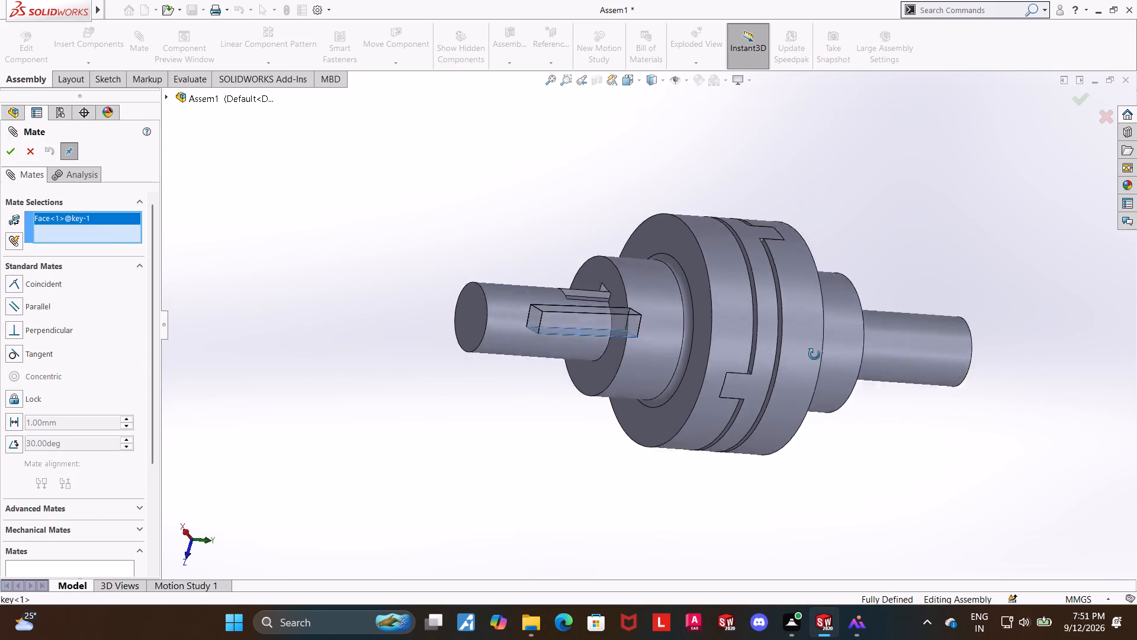
middle_click_drag(814, 354, 795, 437)
left_click(569, 323)
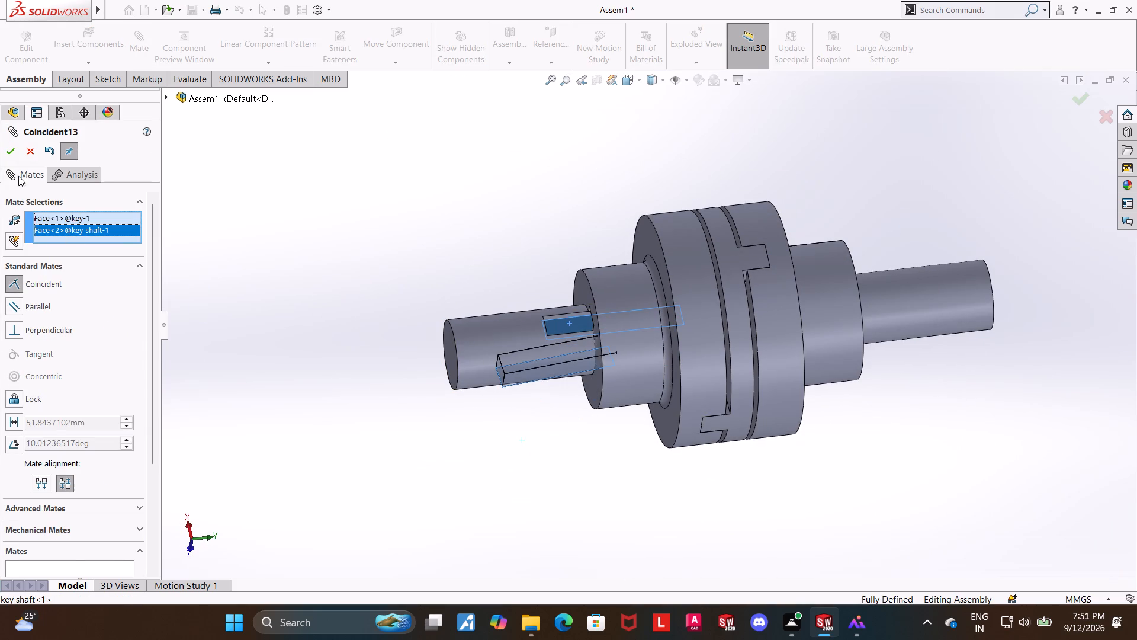
left_click(11, 153)
Add a Coincident mate between the key's outer end face and the end wall of the first key shaft's keyway.
scroll(465, 363, "down", 5)
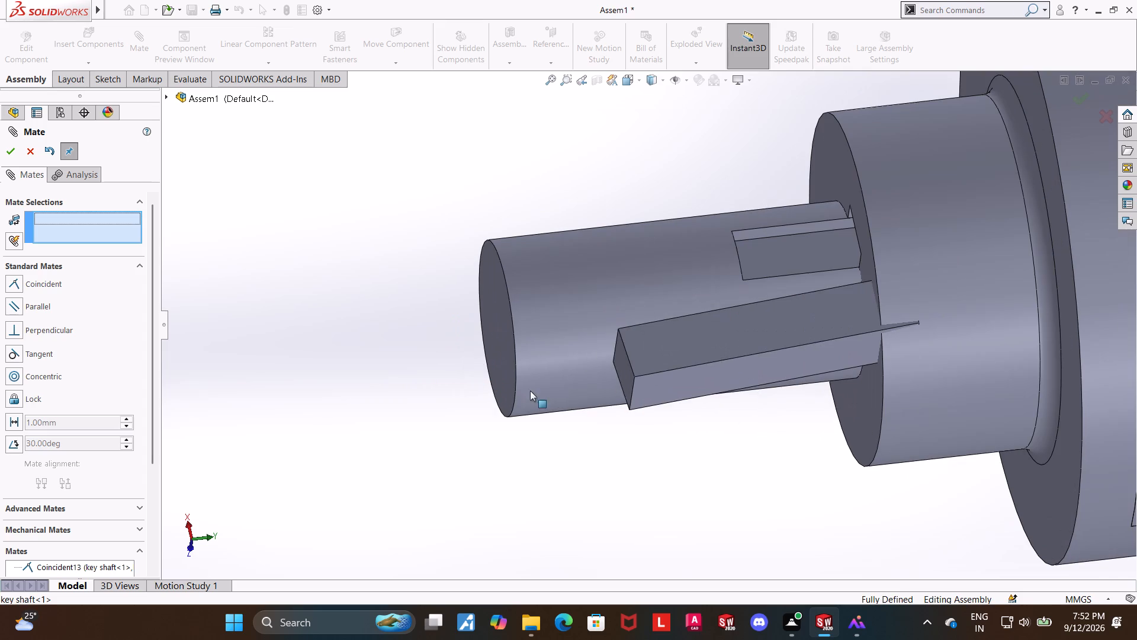
left_click(623, 370)
middle_click_drag(655, 475, 614, 488)
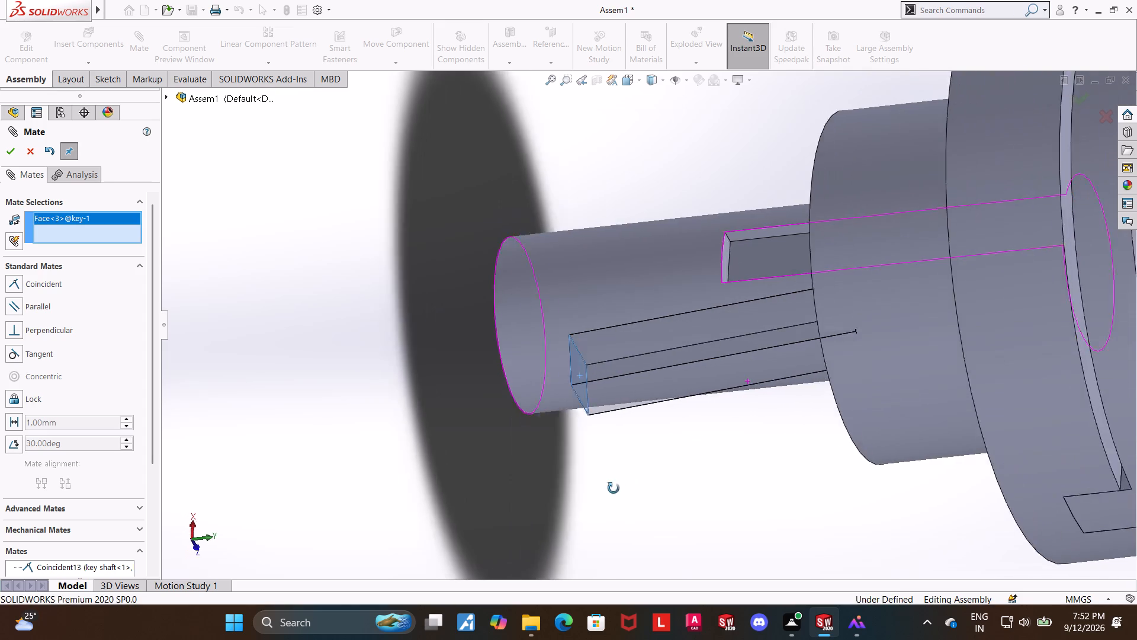
middle_click_drag(614, 488, 608, 492)
left_click(722, 257, "ctrl")
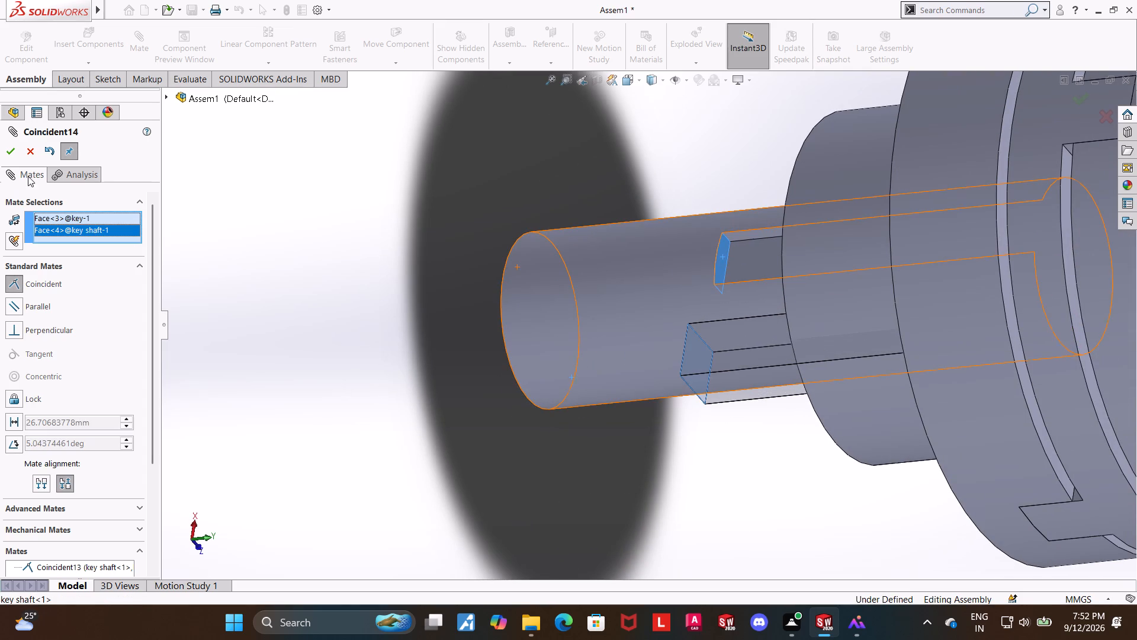
left_click(15, 150)
Slide the key across the plane of the keyway floor until it sits clear beside the shaft's keyway.
middle_click_drag(343, 429, 399, 430)
scroll(701, 391, "down", 2)
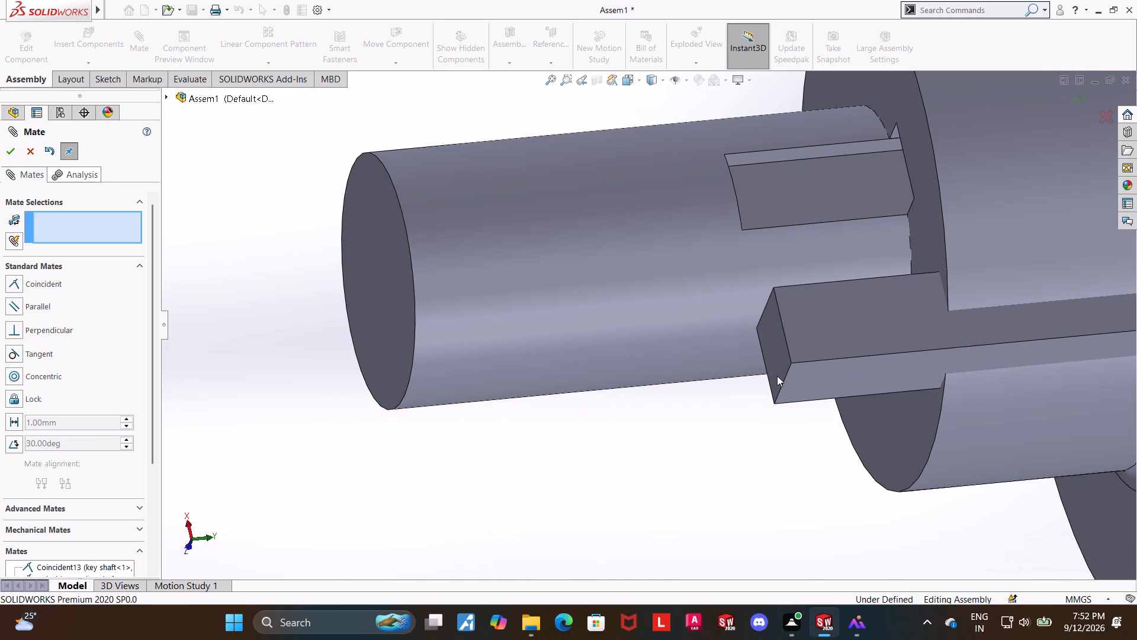
left_click_drag(857, 334, 714, 344)
left_click_drag(840, 321, 821, 185)
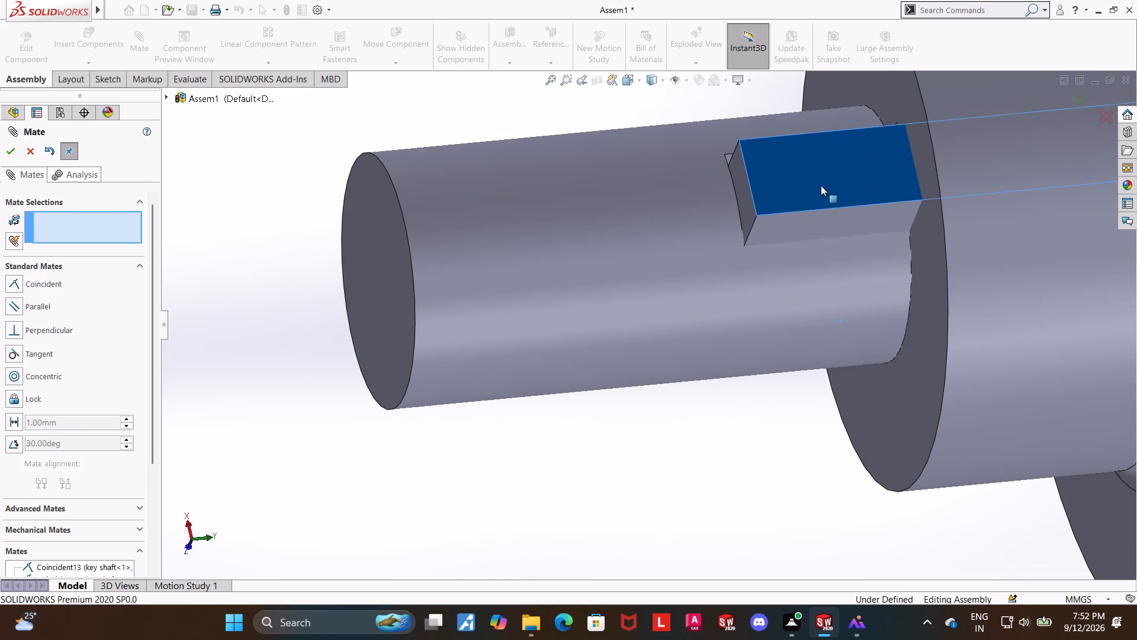
left_click_drag(821, 185, 826, 176)
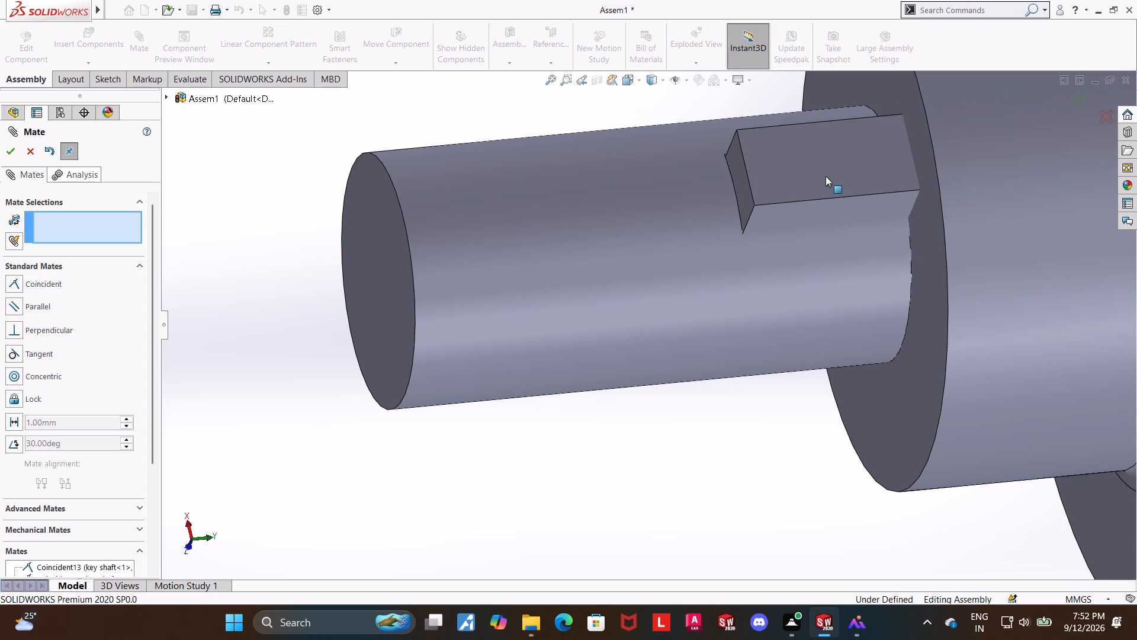
scroll(826, 176, "up", 5)
scroll(765, 228, "down", 4)
left_click_drag(656, 321, 646, 232)
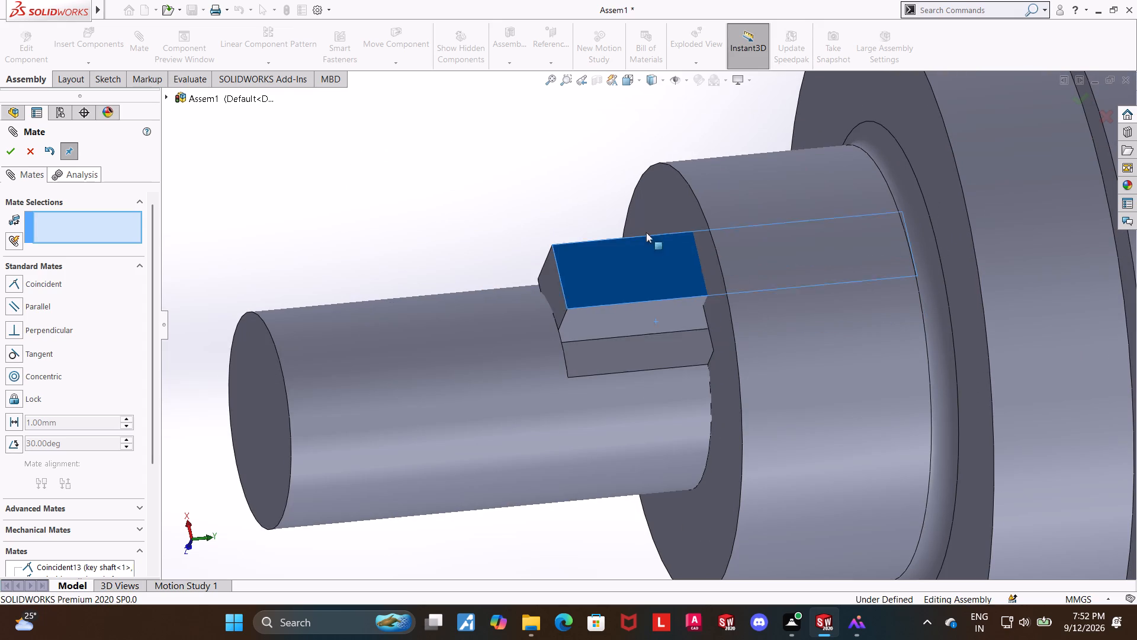
left_click_drag(646, 232, 645, 187)
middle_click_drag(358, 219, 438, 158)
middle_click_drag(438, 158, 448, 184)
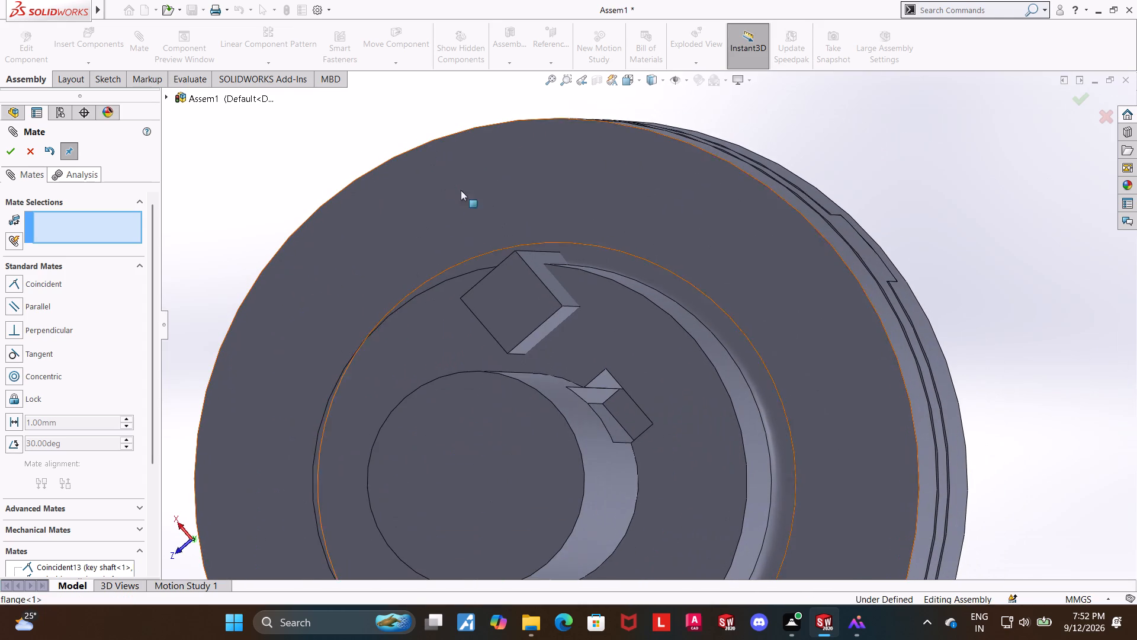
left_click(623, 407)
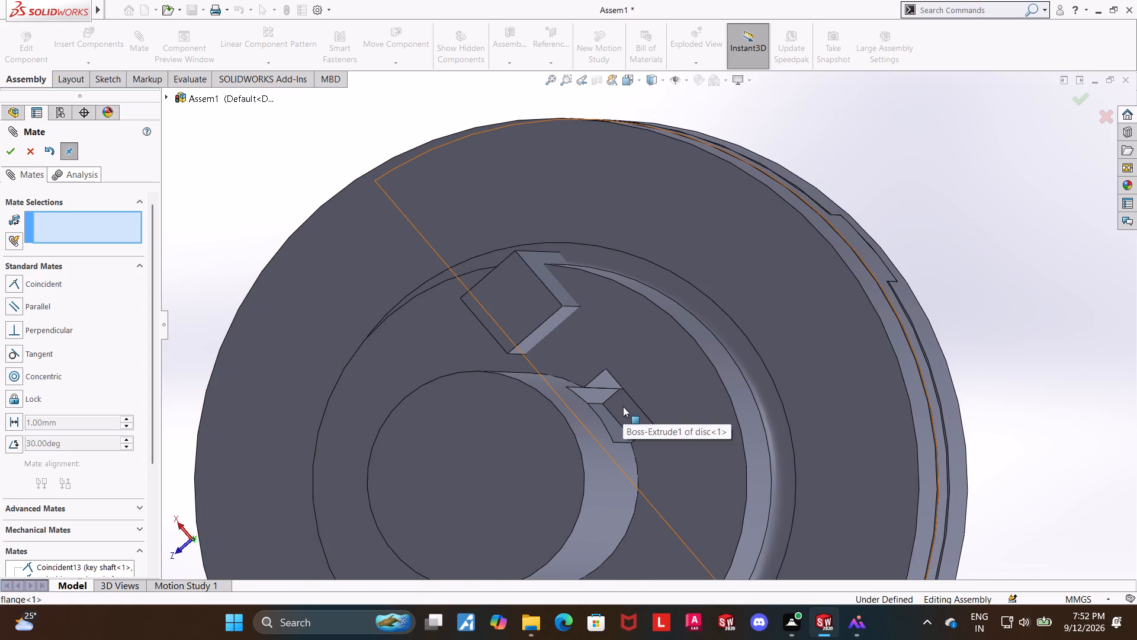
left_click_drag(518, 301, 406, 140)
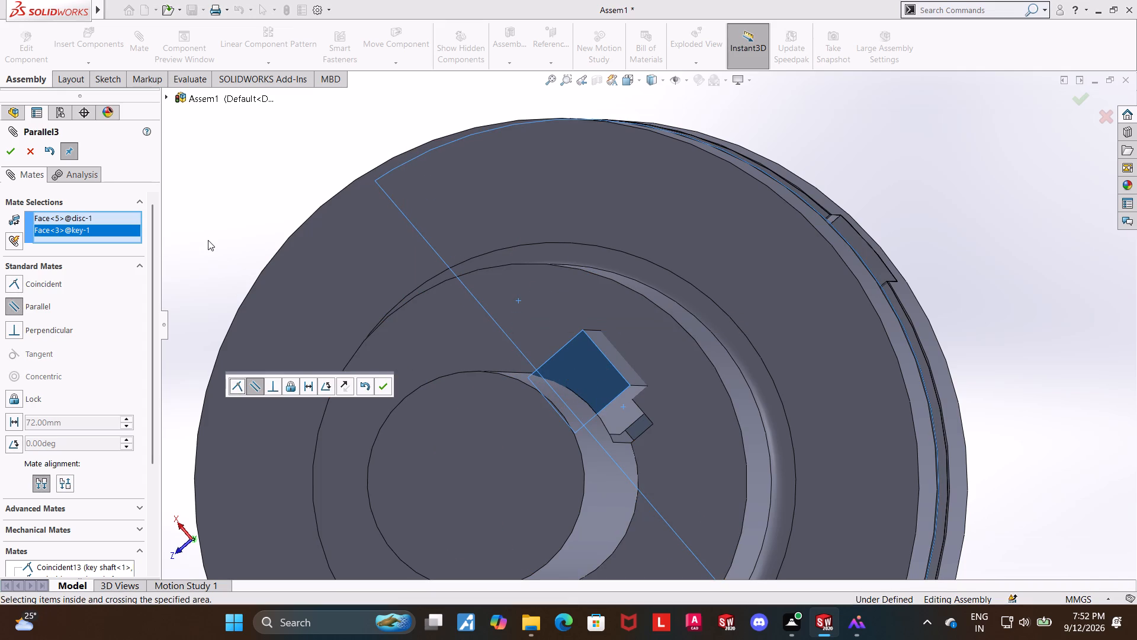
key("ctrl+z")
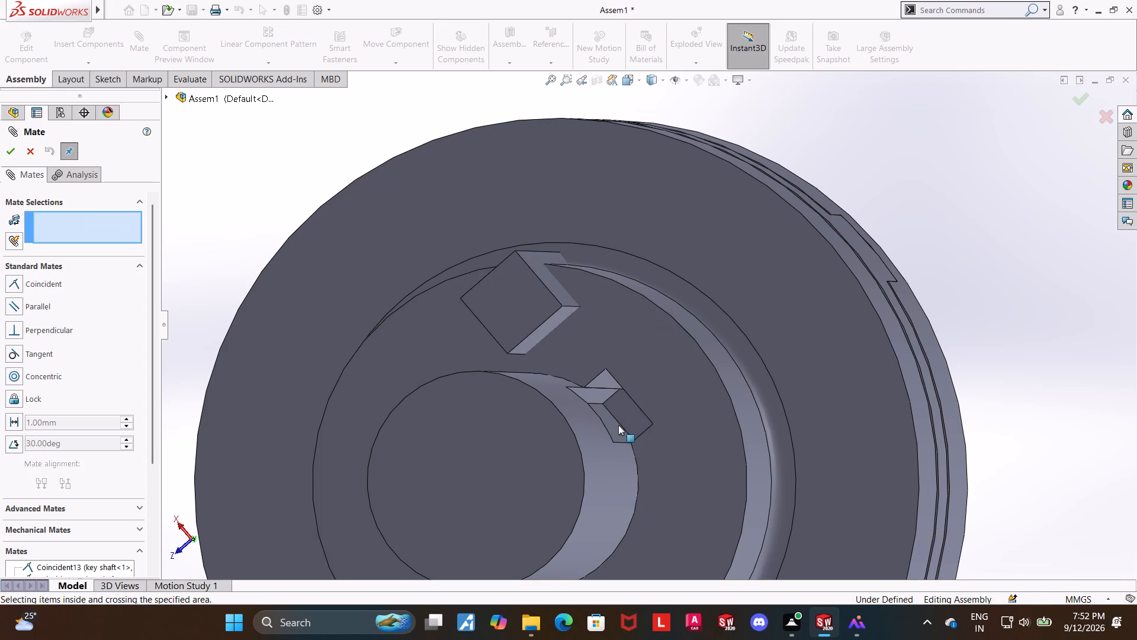
Move the loose key out of the first flange's hub until it sits clear beyond the flange's rim.
scroll(235, 172, "up", 5)
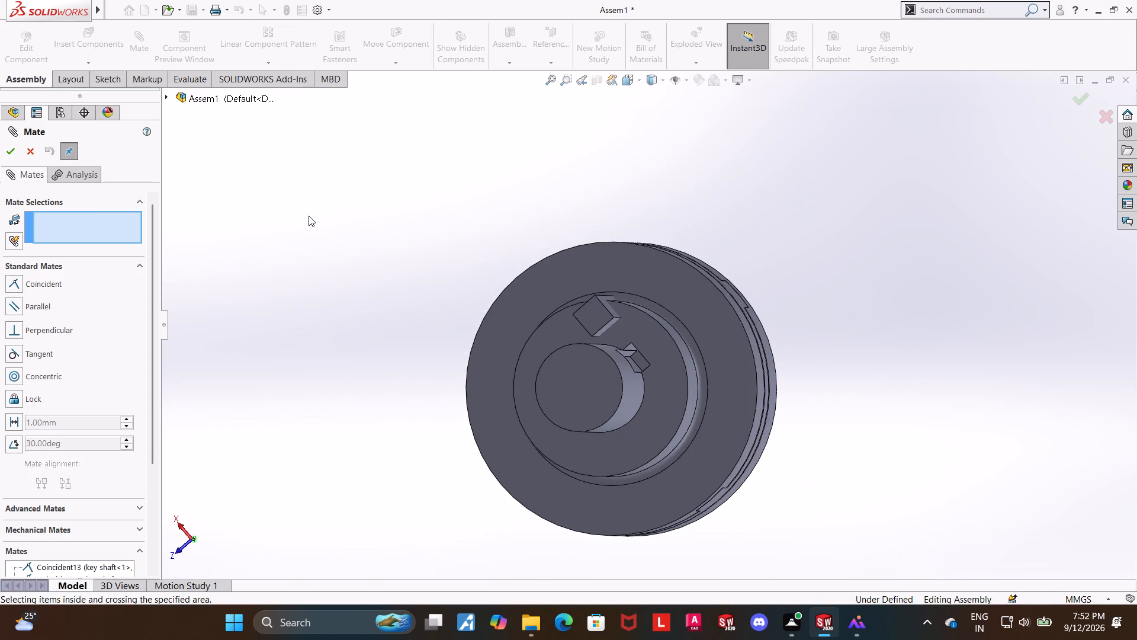
left_click(309, 216)
left_click_drag(592, 315, 531, 204)
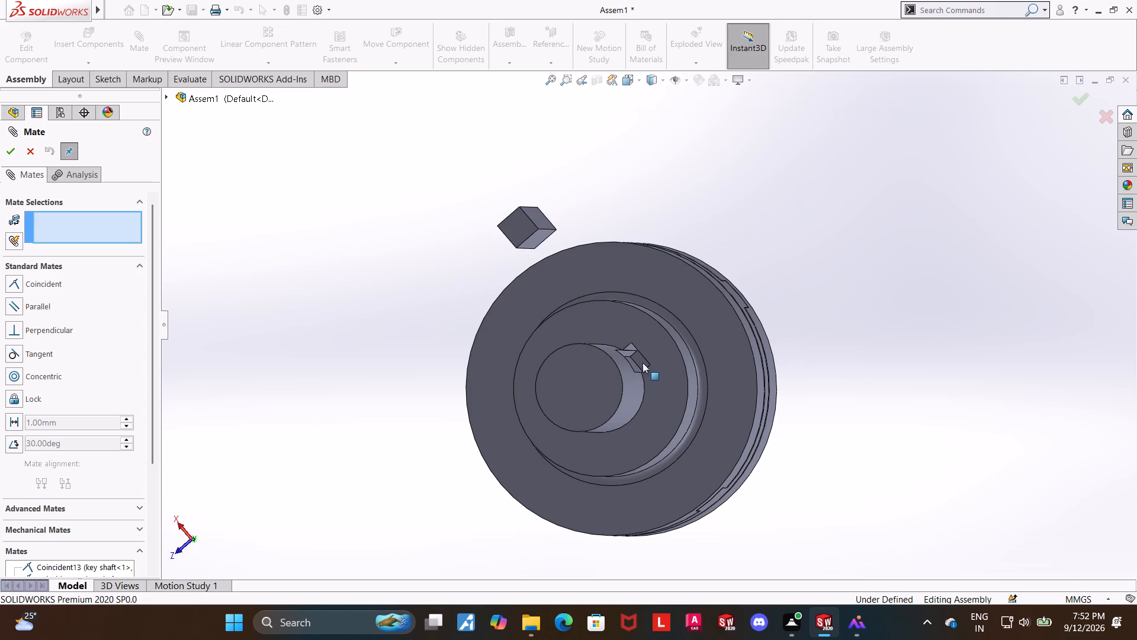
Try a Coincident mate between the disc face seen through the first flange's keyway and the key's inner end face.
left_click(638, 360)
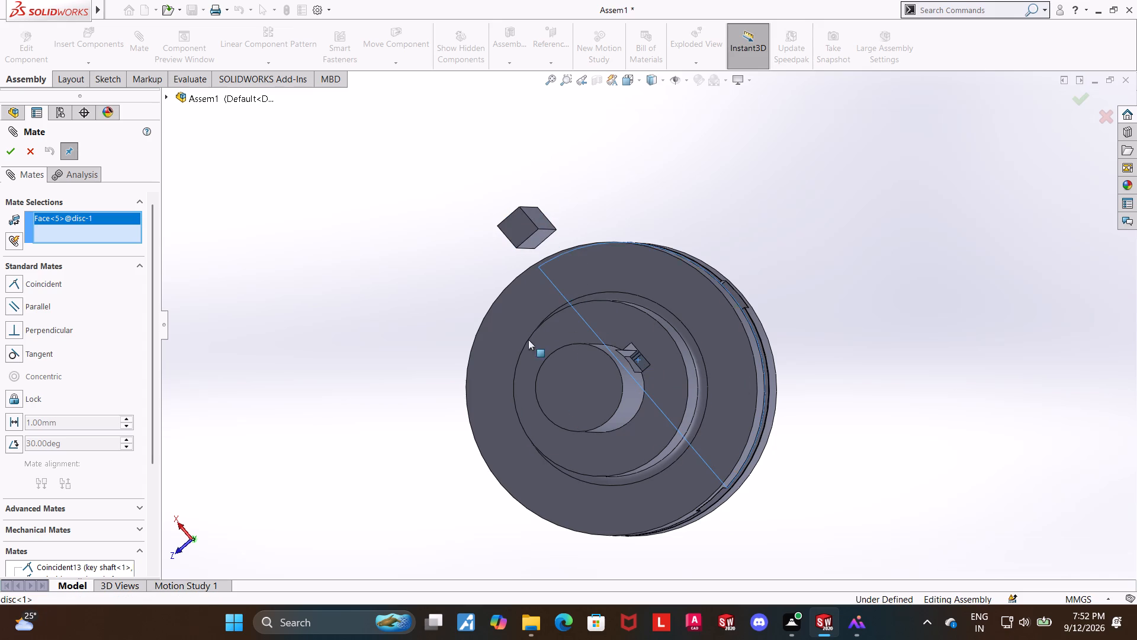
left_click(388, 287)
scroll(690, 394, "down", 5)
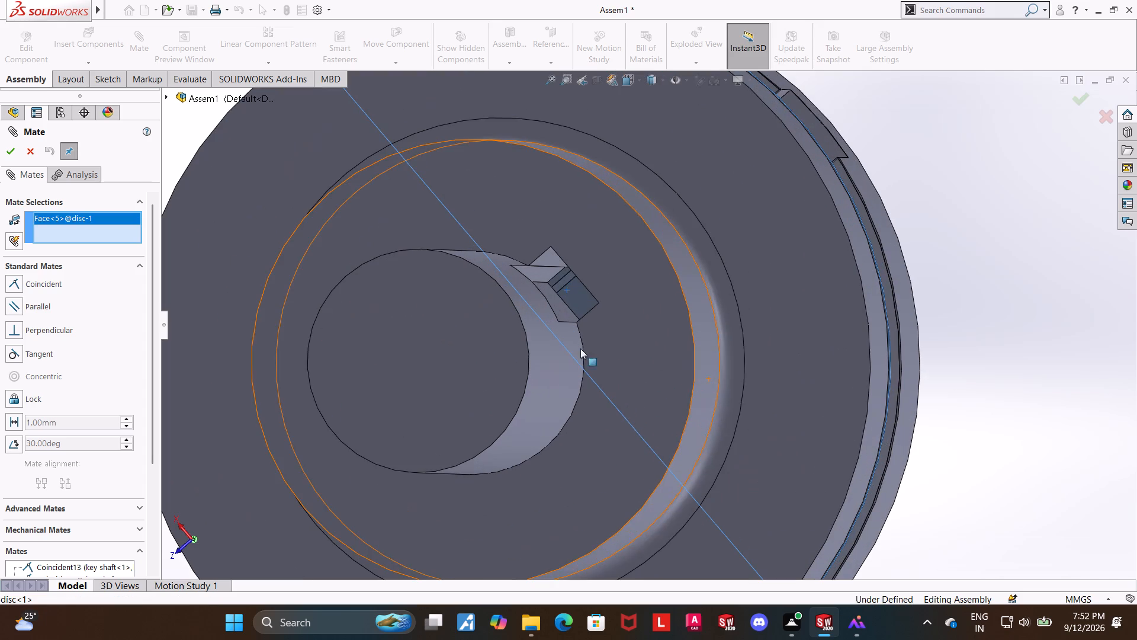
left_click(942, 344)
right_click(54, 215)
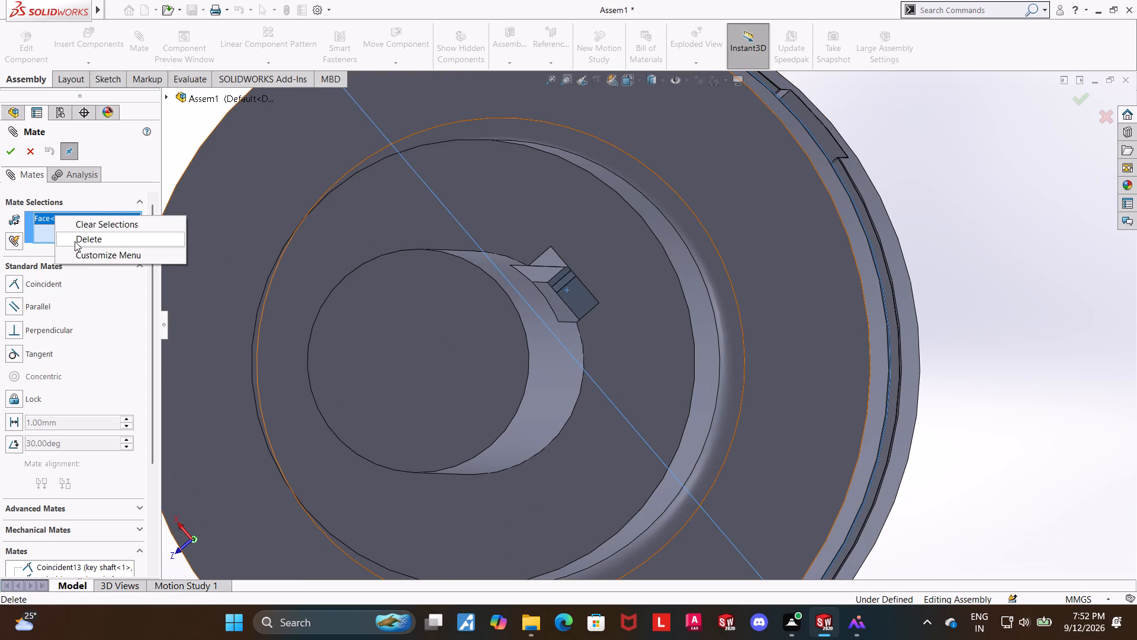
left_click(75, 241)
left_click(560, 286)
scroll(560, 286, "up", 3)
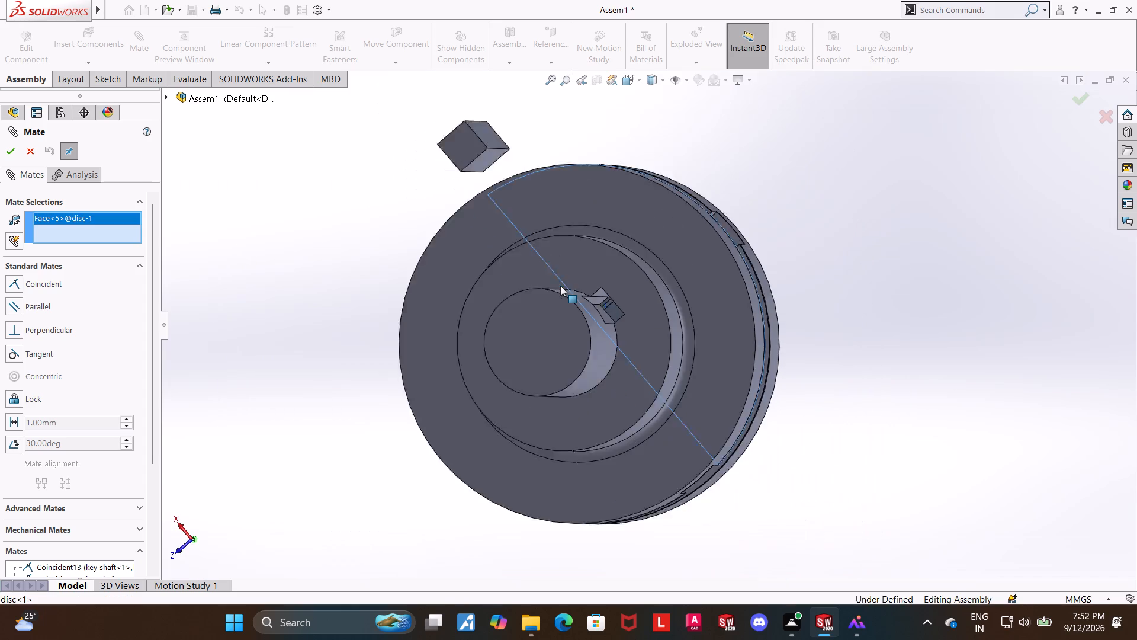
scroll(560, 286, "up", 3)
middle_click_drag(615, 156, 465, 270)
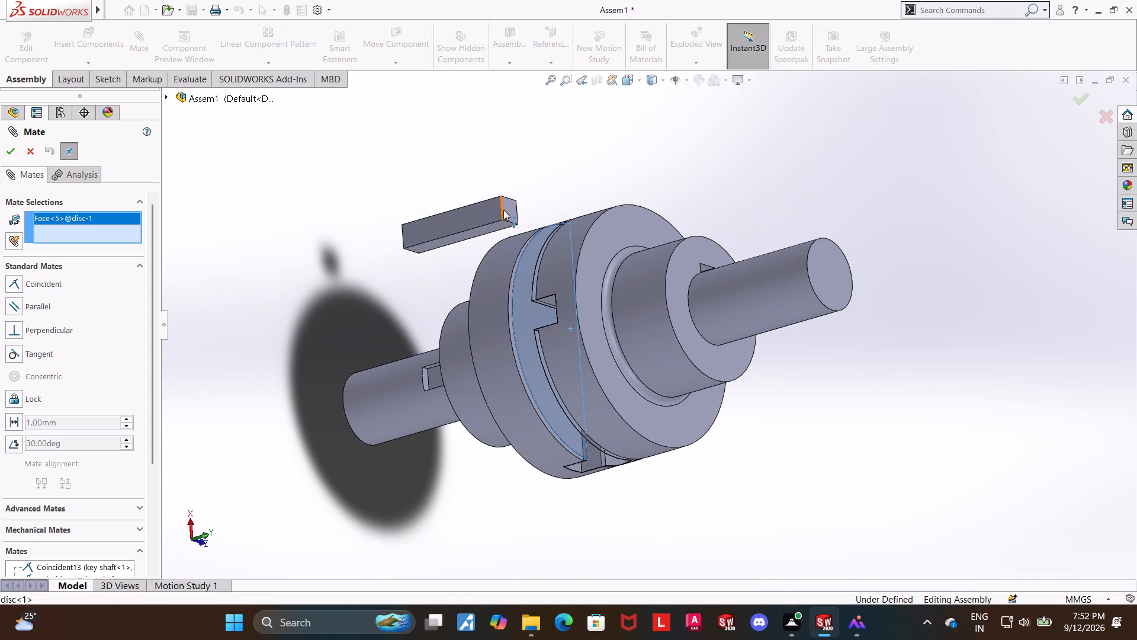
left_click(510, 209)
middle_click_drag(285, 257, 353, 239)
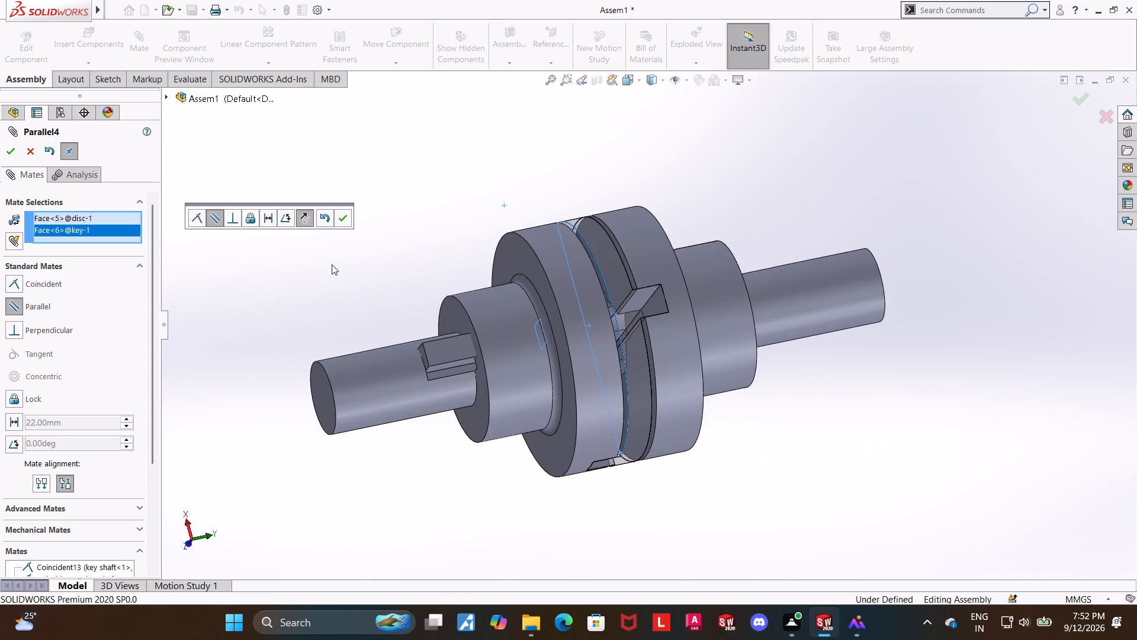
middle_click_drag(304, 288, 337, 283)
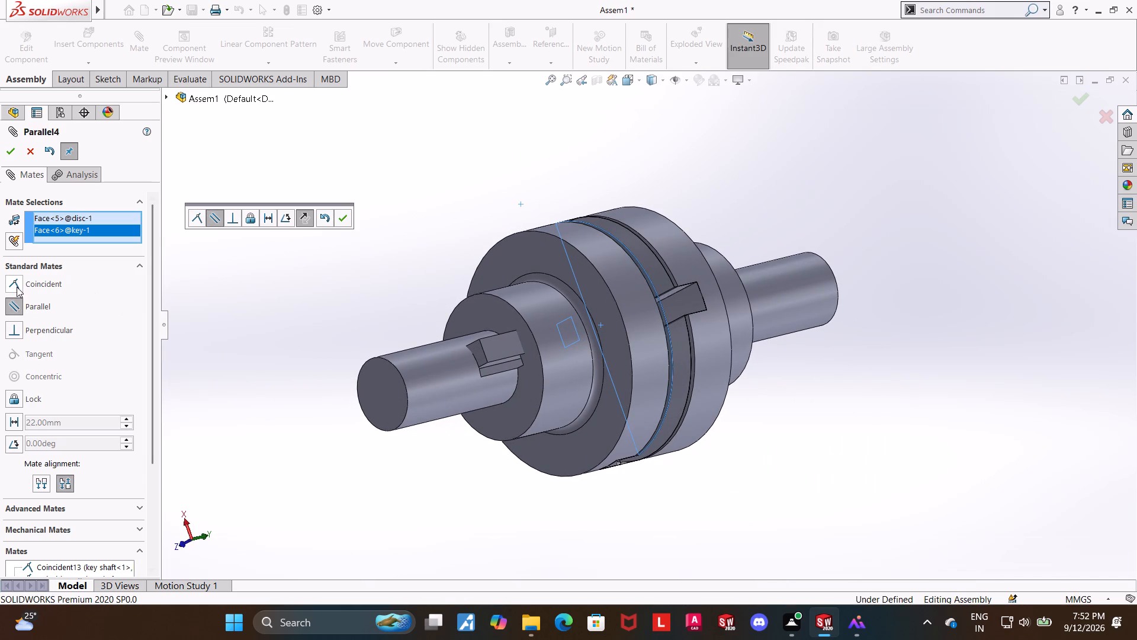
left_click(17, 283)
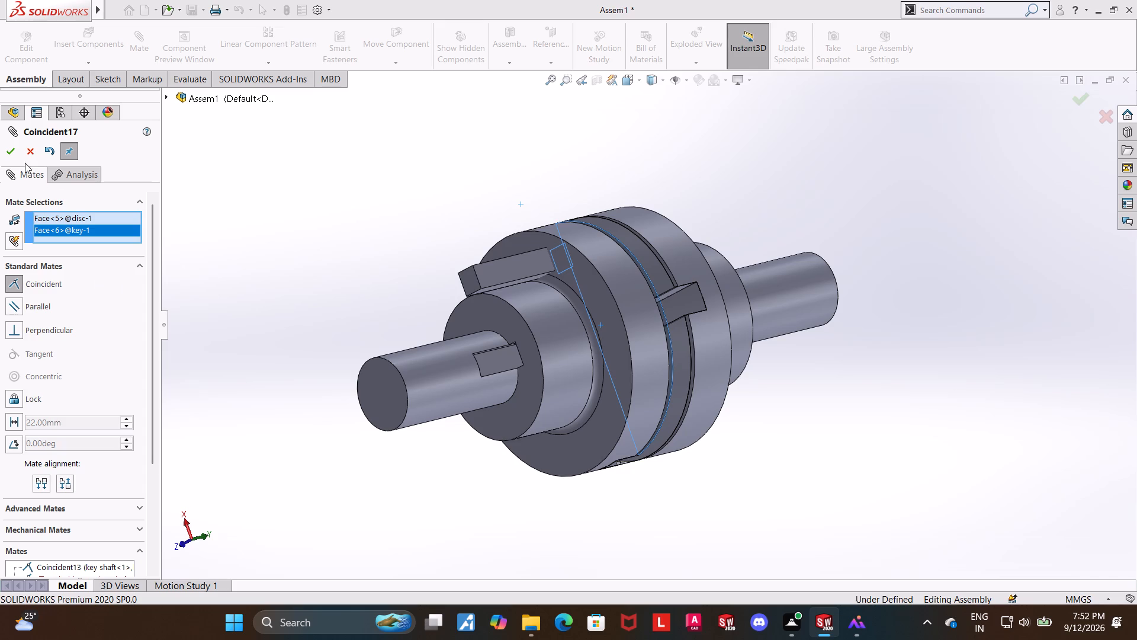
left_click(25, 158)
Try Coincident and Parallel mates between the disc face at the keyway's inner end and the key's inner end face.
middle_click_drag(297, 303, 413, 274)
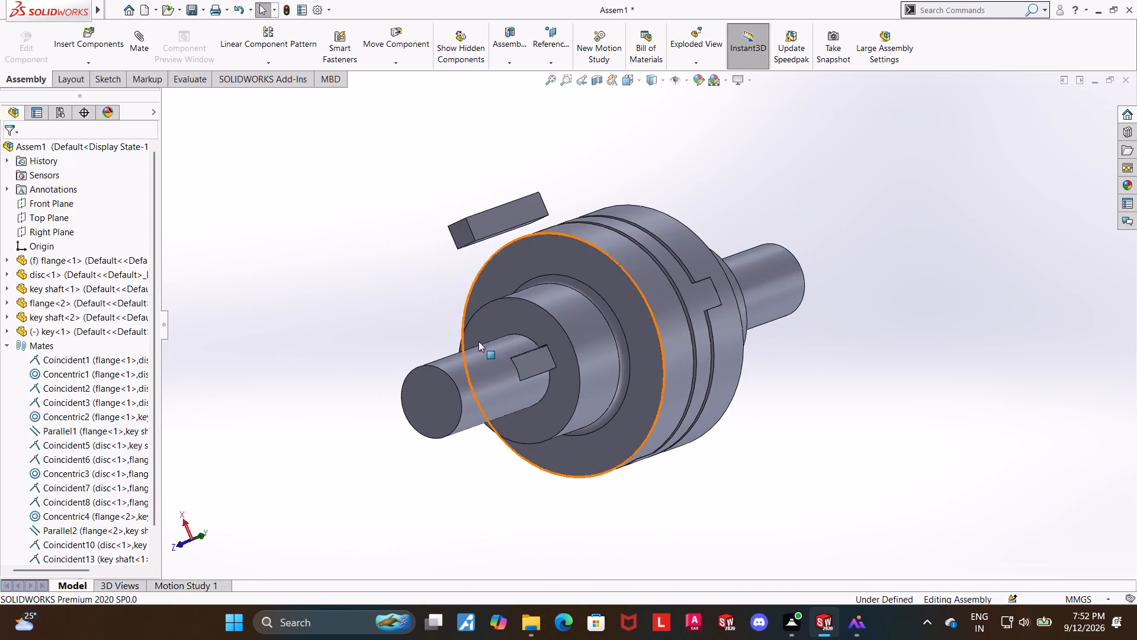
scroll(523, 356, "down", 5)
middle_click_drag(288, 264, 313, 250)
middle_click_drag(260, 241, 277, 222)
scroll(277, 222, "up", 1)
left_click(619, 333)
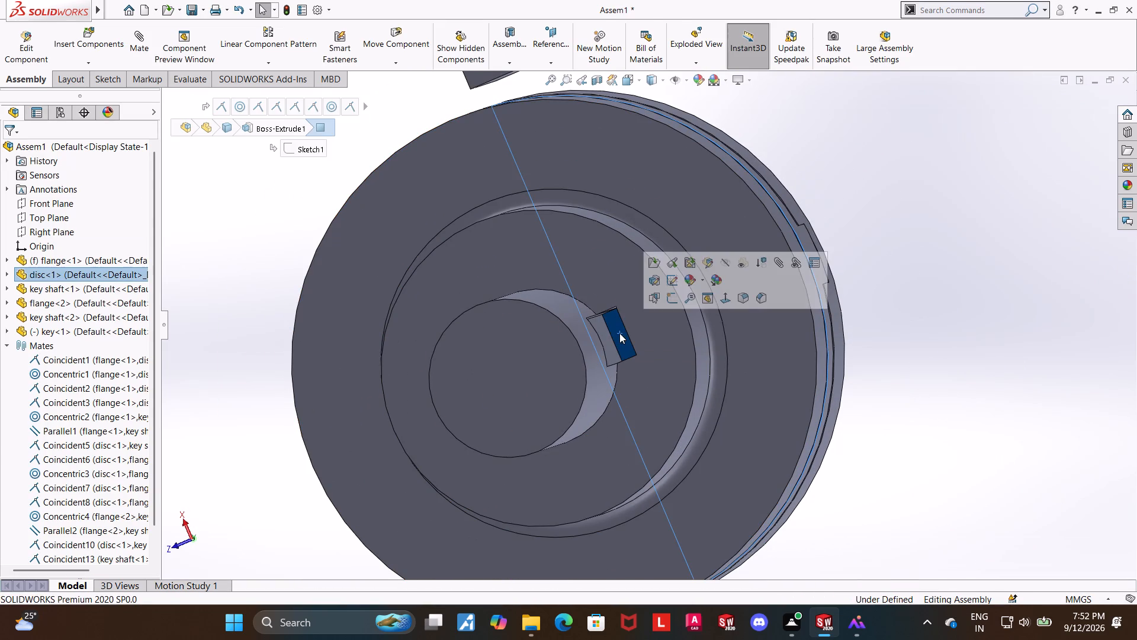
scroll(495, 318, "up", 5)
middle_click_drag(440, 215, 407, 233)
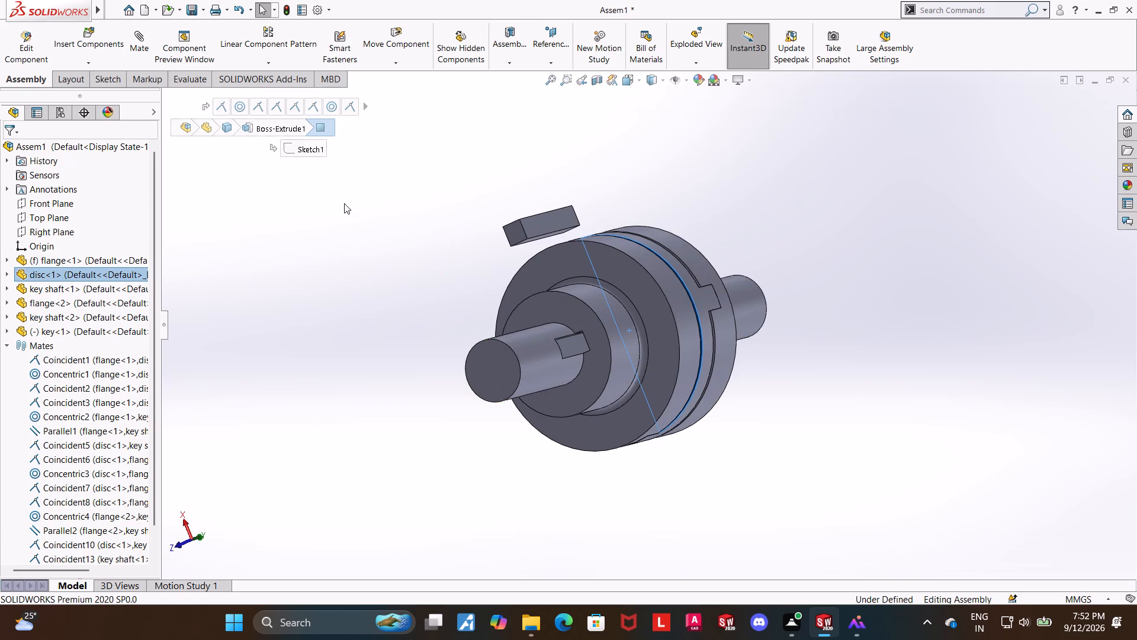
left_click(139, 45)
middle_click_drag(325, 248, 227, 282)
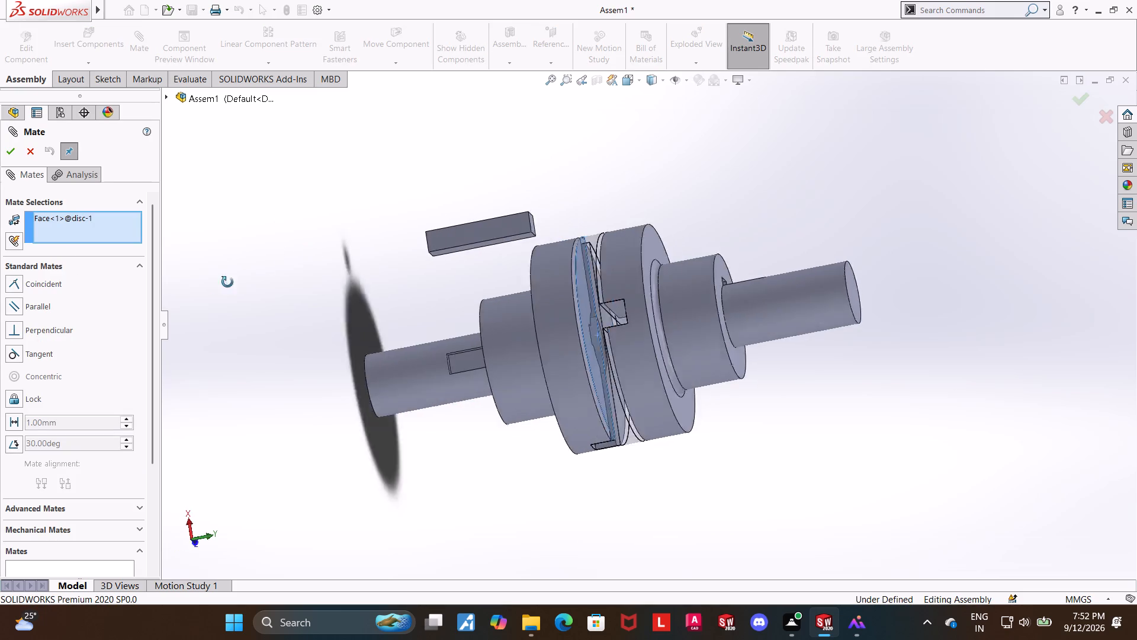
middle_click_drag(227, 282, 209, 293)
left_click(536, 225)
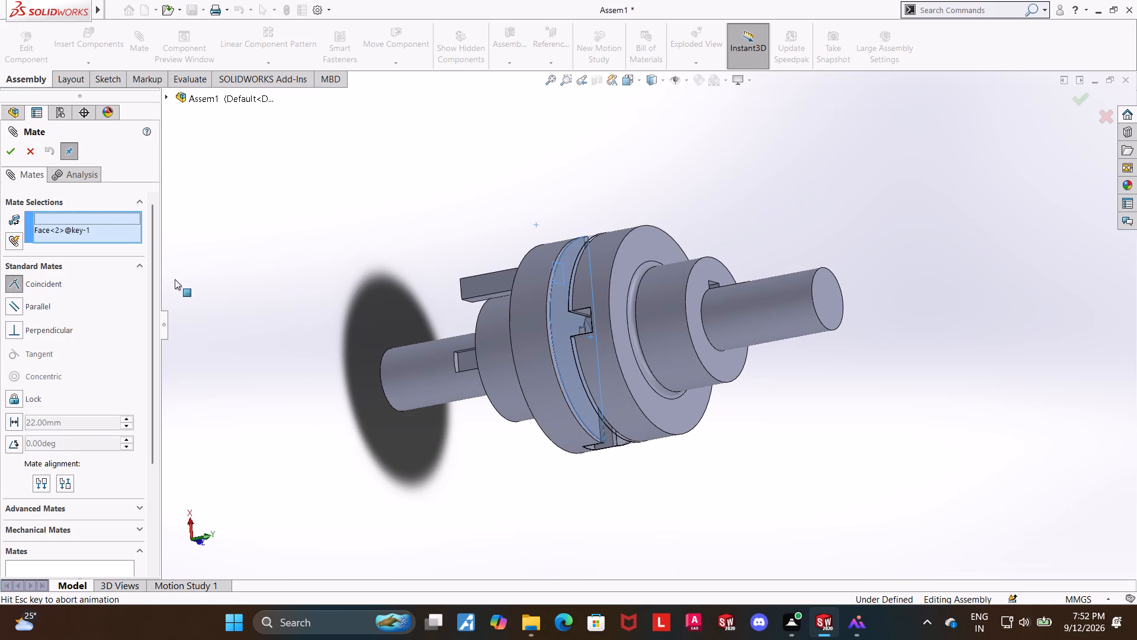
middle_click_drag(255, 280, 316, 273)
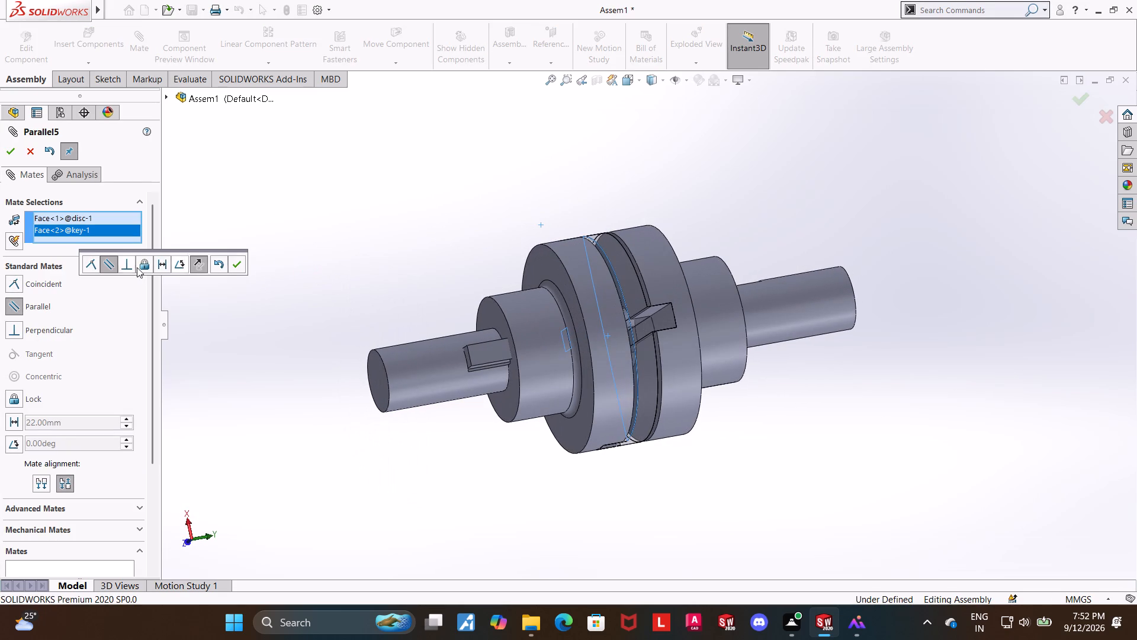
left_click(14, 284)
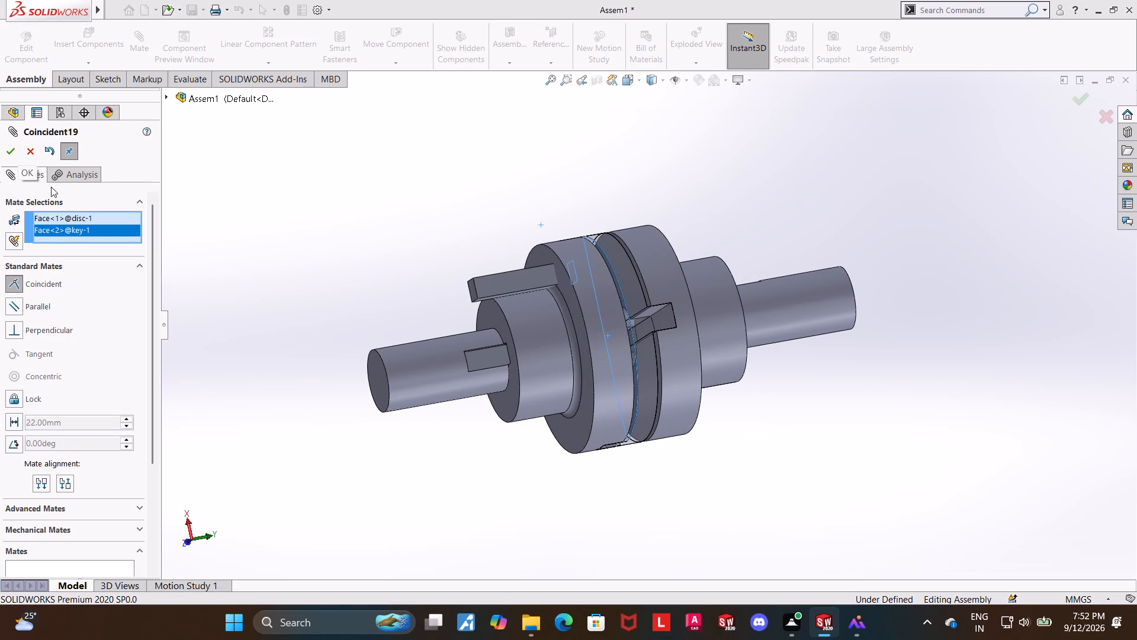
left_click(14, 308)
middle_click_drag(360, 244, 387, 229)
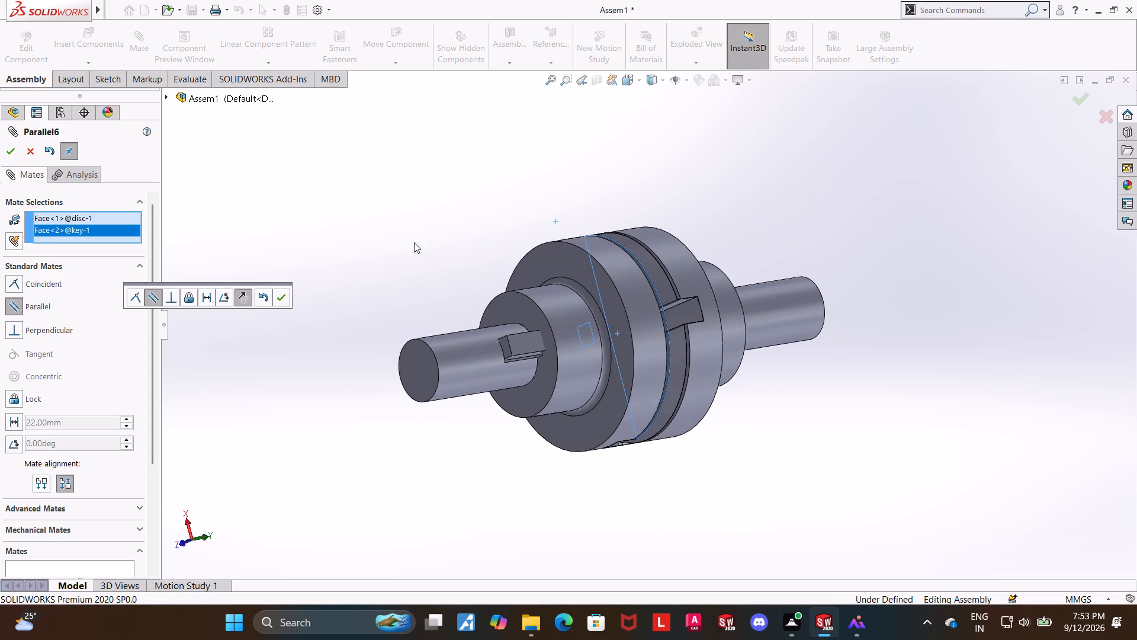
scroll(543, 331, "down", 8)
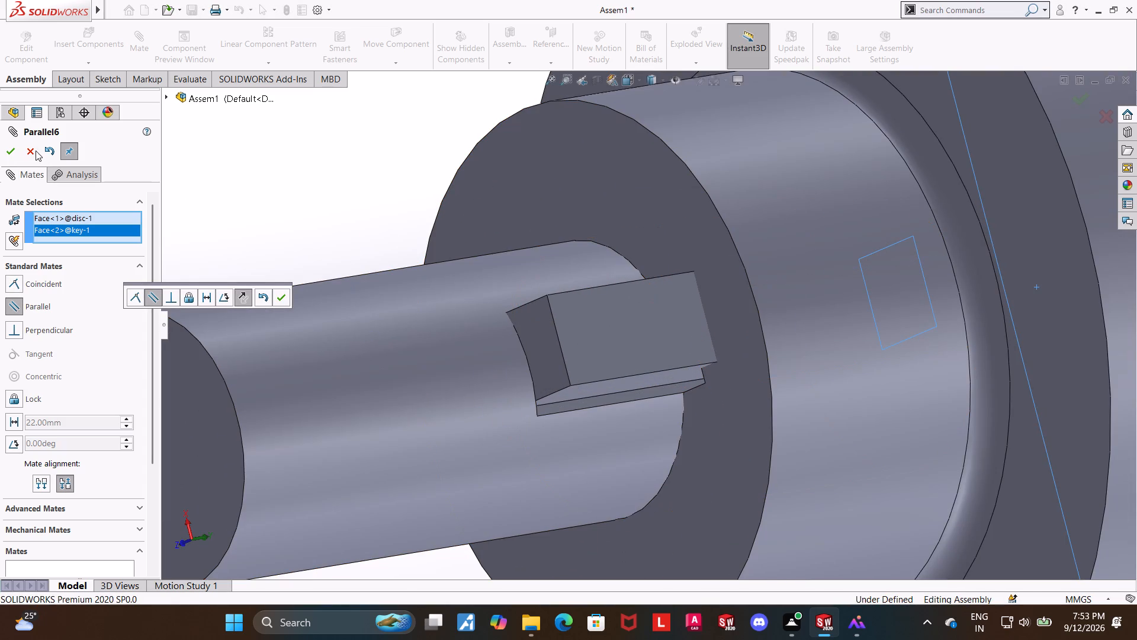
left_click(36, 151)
Add a Parallel mate between the outer wall of the first flange's keyway and a long face of the key.
middle_click_drag(377, 322, 420, 250)
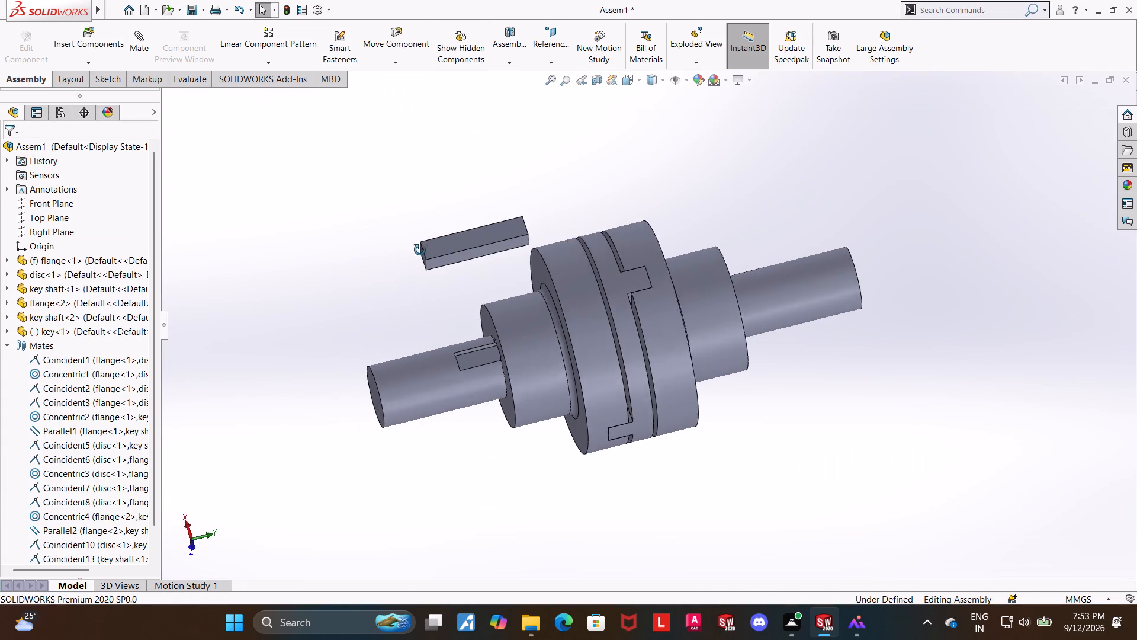
middle_click_drag(420, 250, 428, 220)
scroll(528, 332, "down", 5)
middle_click_drag(481, 479, 503, 443)
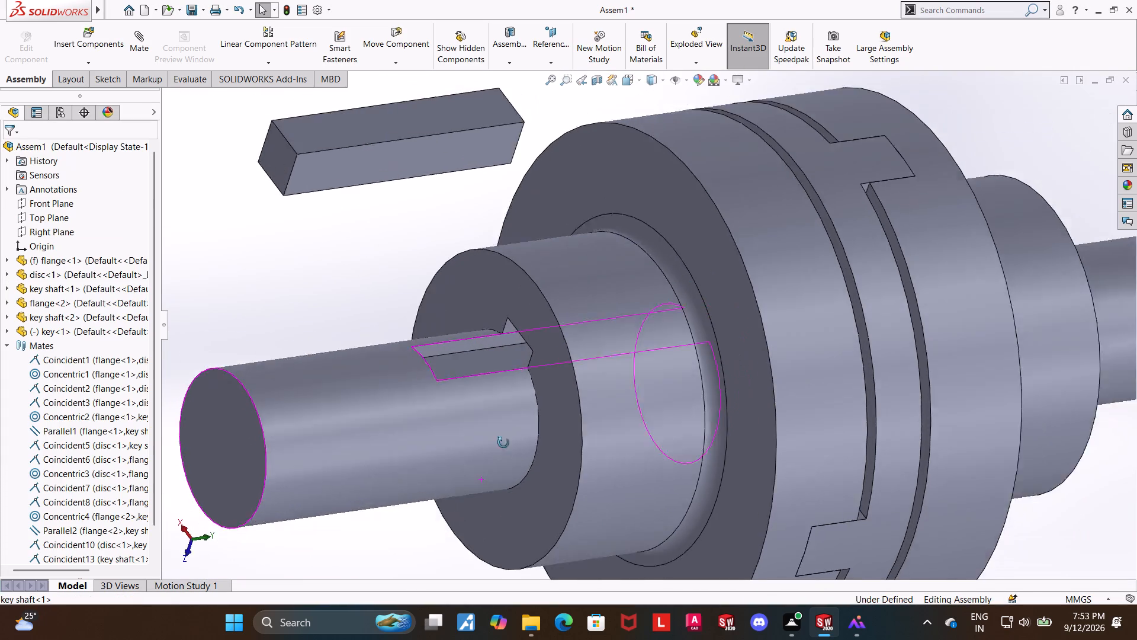
middle_click_drag(503, 443, 544, 447)
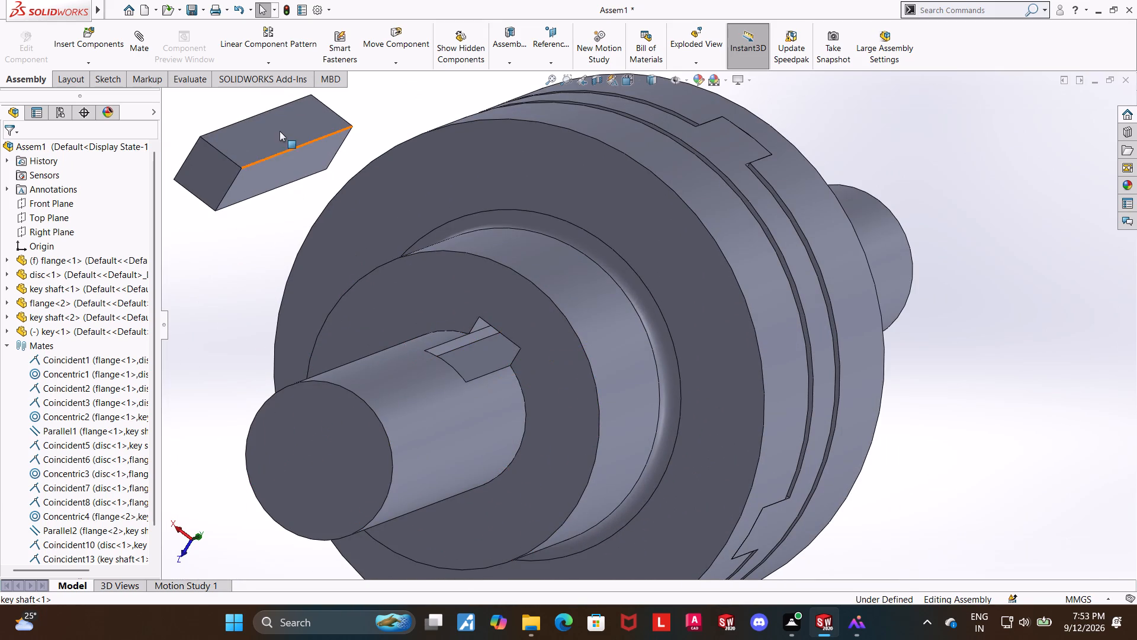
left_click(280, 131)
middle_click_drag(254, 325, 298, 235)
middle_click_drag(292, 241, 271, 296)
scroll(608, 284, "down", 9)
middle_click_drag(514, 326, 537, 287)
scroll(537, 287, "up", 6)
scroll(618, 225, "up", 5)
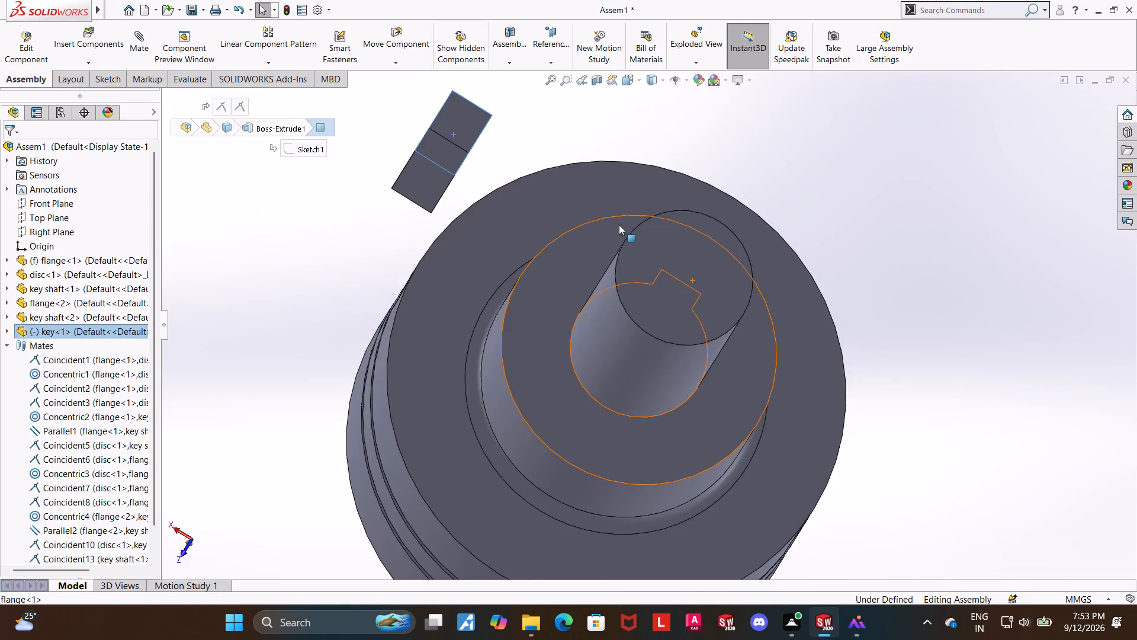
middle_click_drag(622, 239, 641, 299)
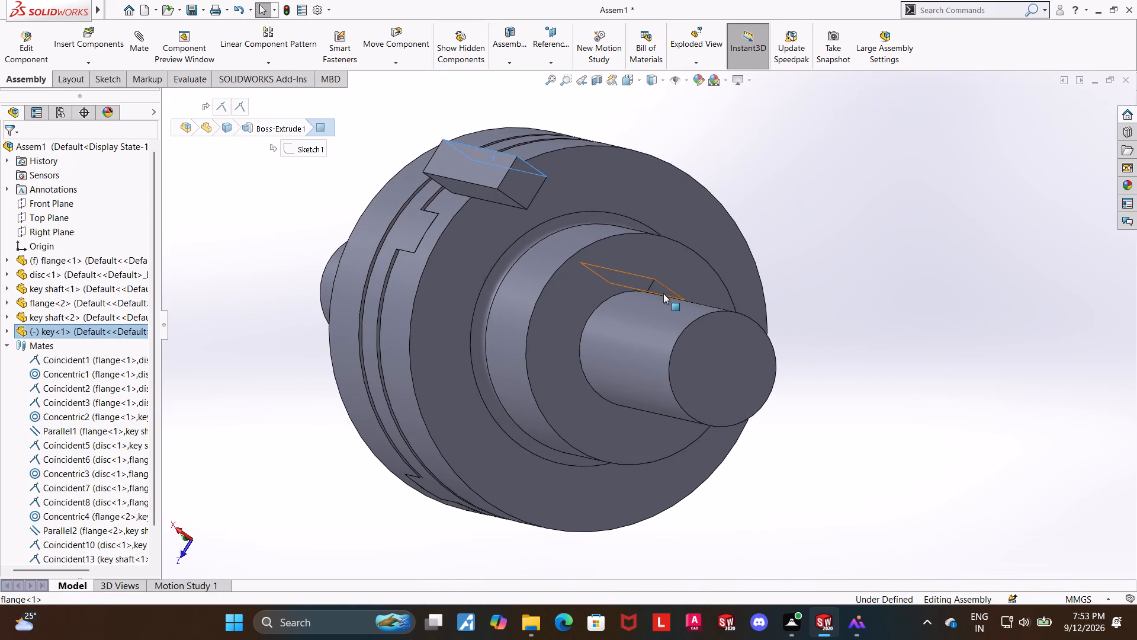
left_click(663, 293)
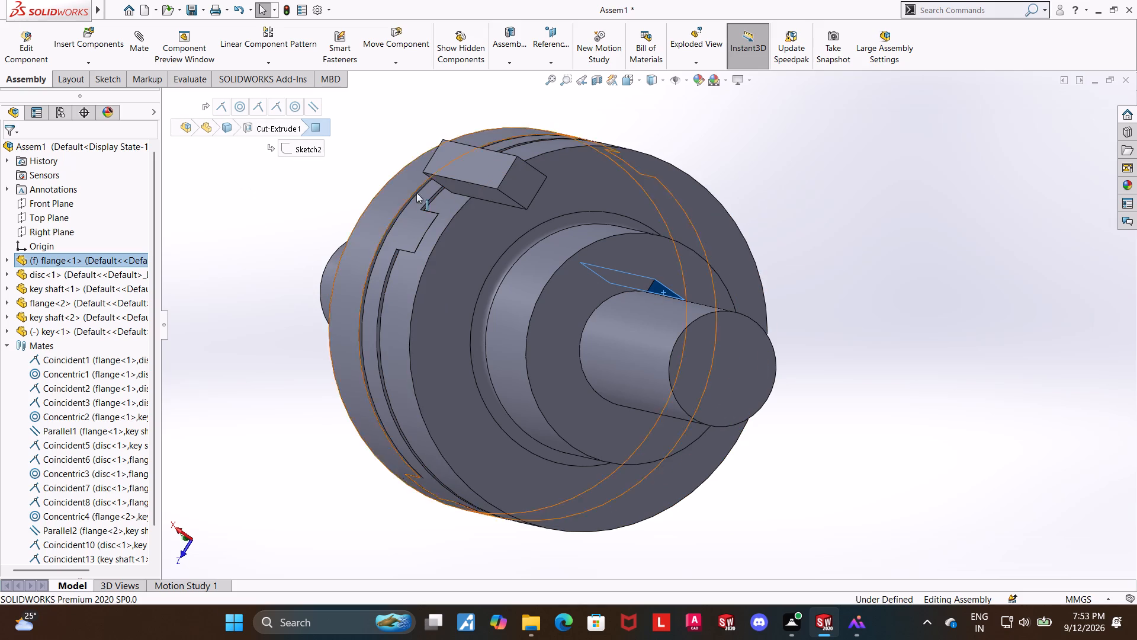
middle_click_drag(246, 226, 210, 295, "ctrl")
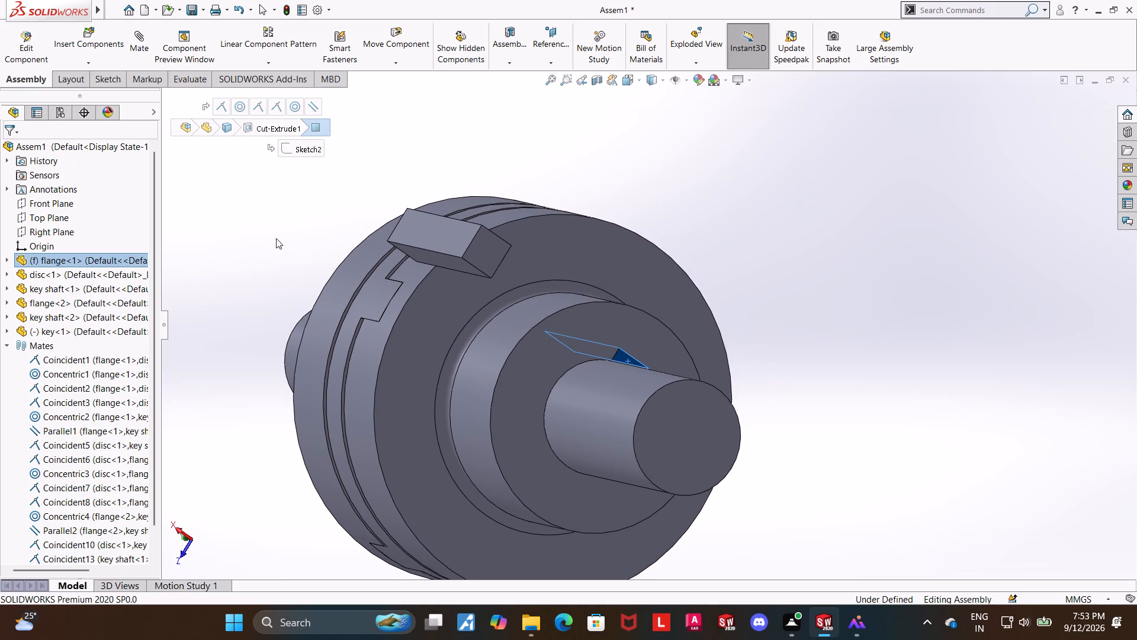
middle_click_drag(276, 236, 242, 298)
left_click(320, 327, "ctrl")
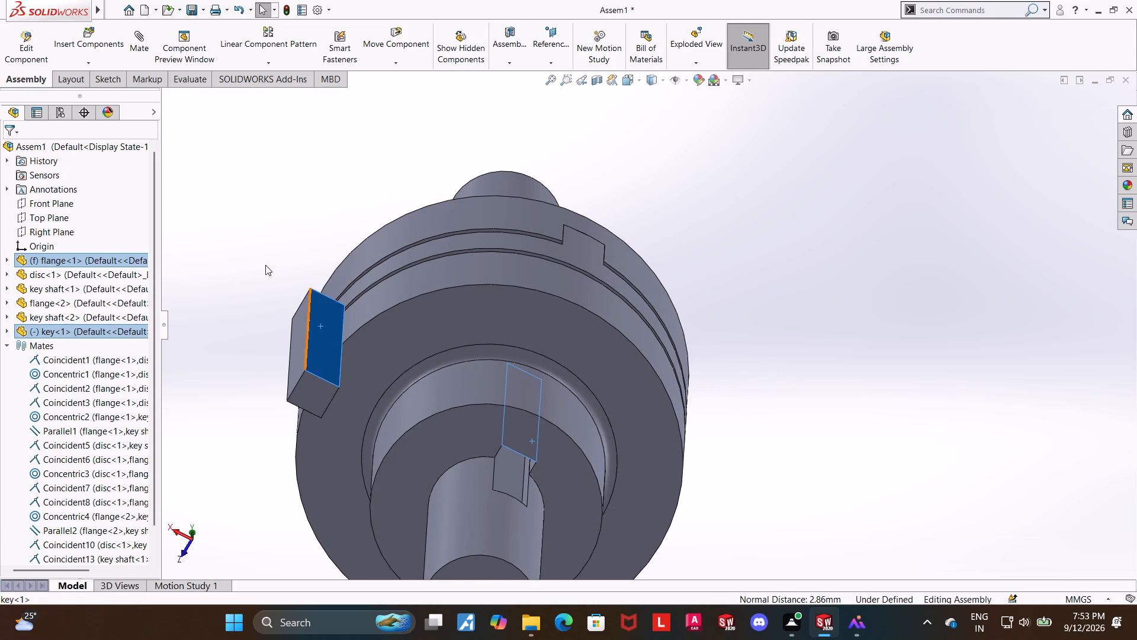
left_click(146, 52)
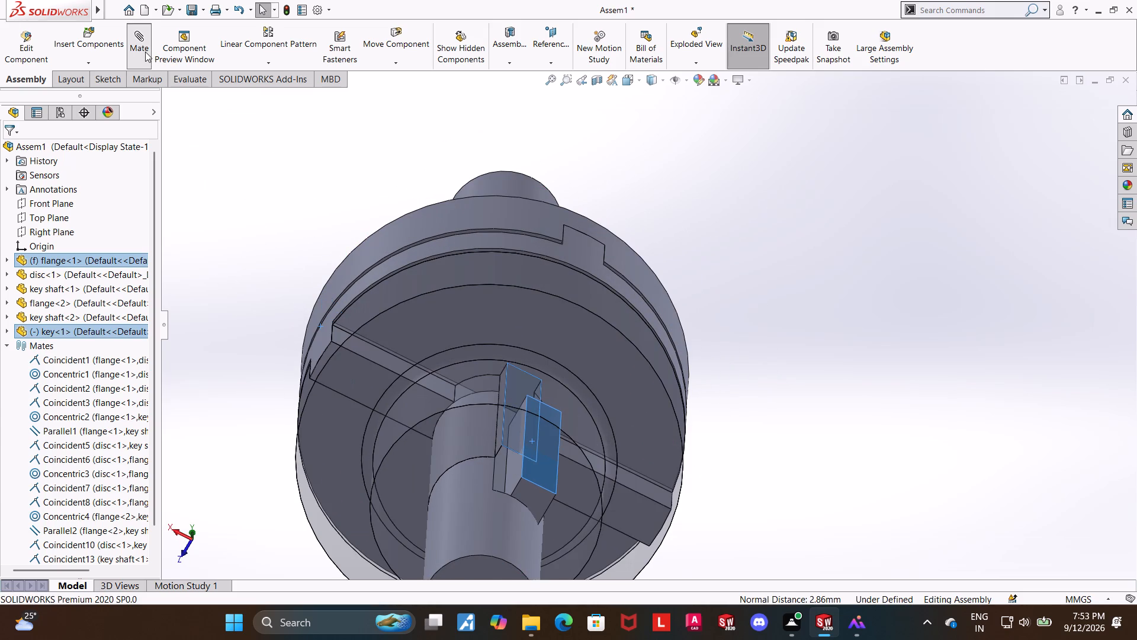
middle_click_drag(243, 197, 219, 176)
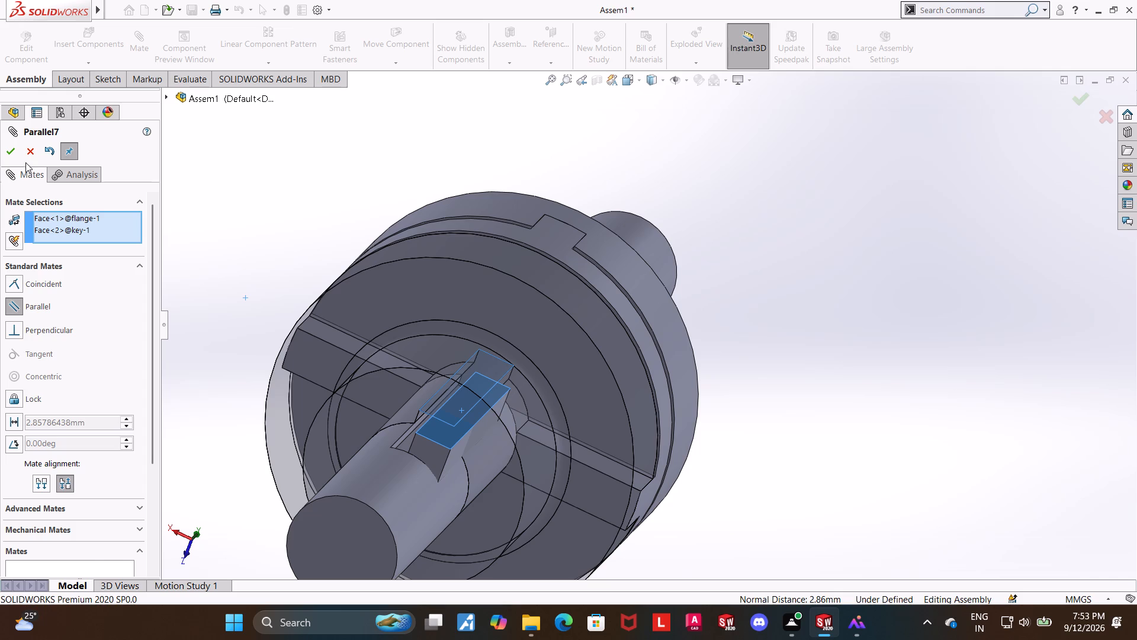
left_click(14, 152)
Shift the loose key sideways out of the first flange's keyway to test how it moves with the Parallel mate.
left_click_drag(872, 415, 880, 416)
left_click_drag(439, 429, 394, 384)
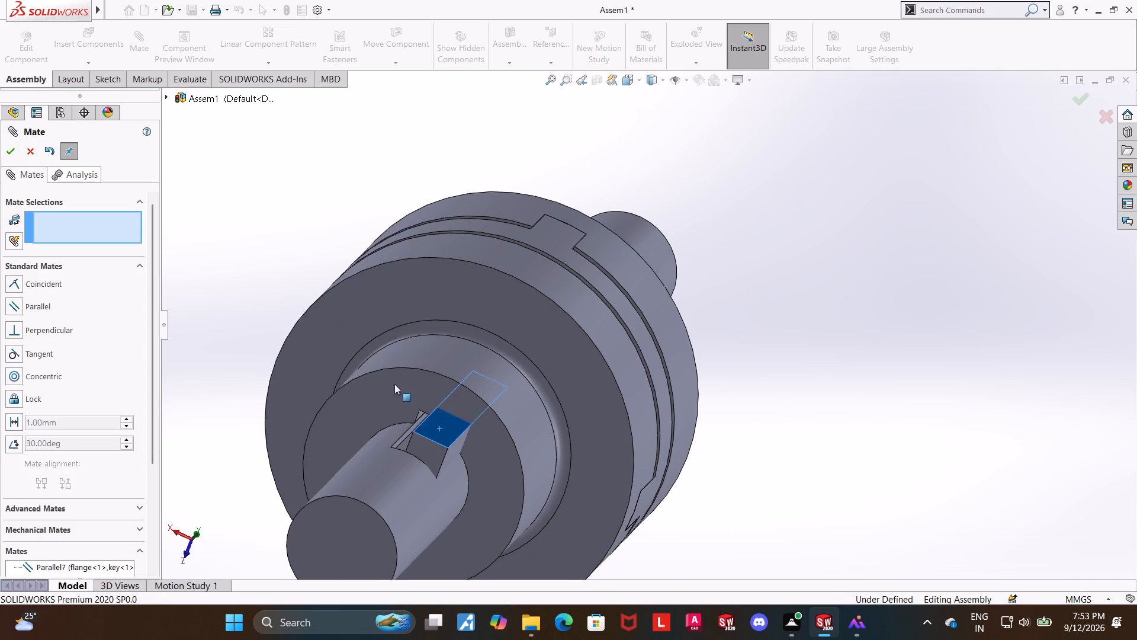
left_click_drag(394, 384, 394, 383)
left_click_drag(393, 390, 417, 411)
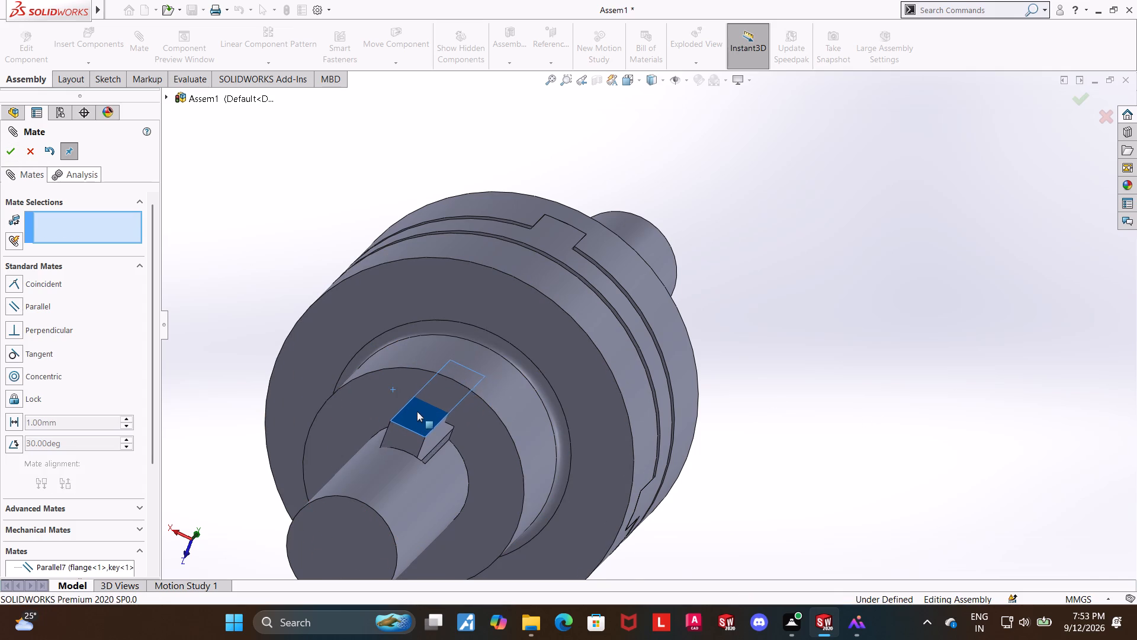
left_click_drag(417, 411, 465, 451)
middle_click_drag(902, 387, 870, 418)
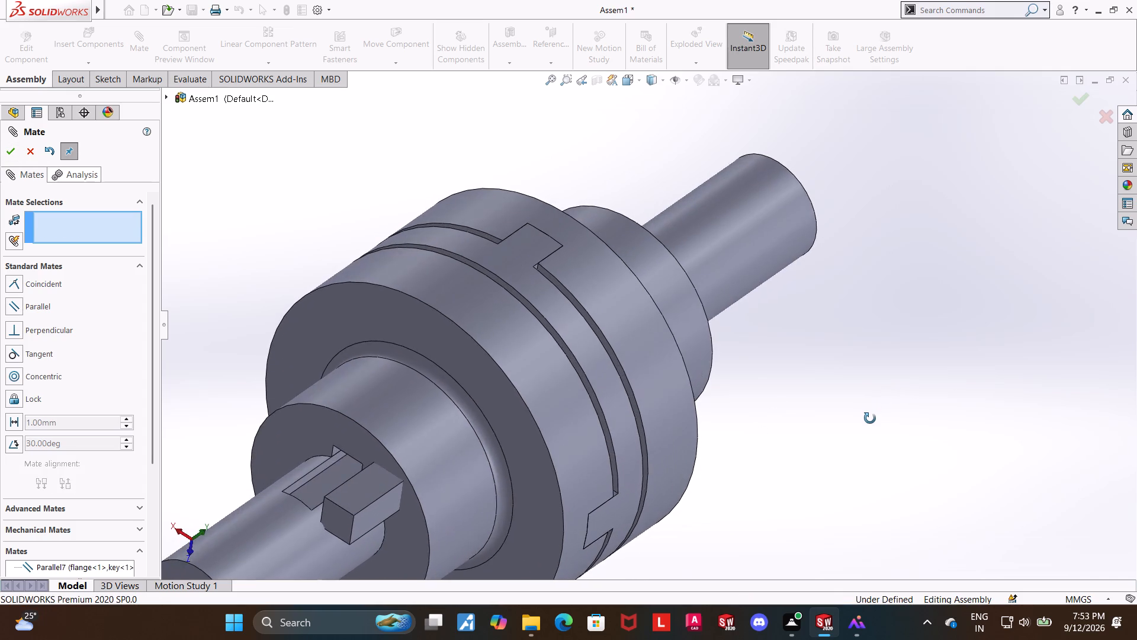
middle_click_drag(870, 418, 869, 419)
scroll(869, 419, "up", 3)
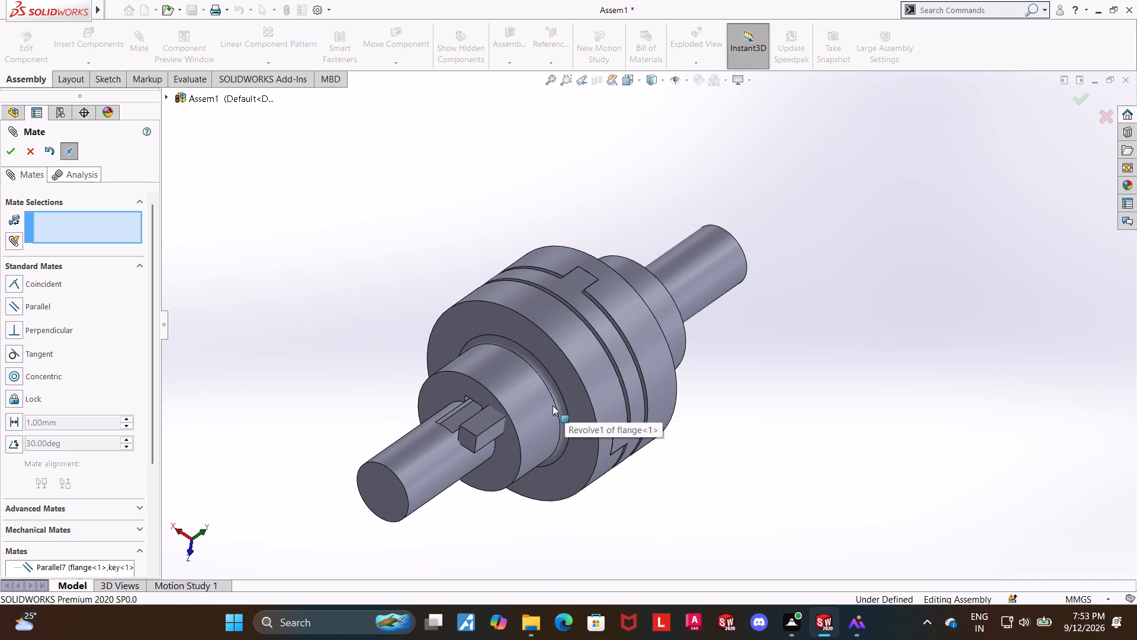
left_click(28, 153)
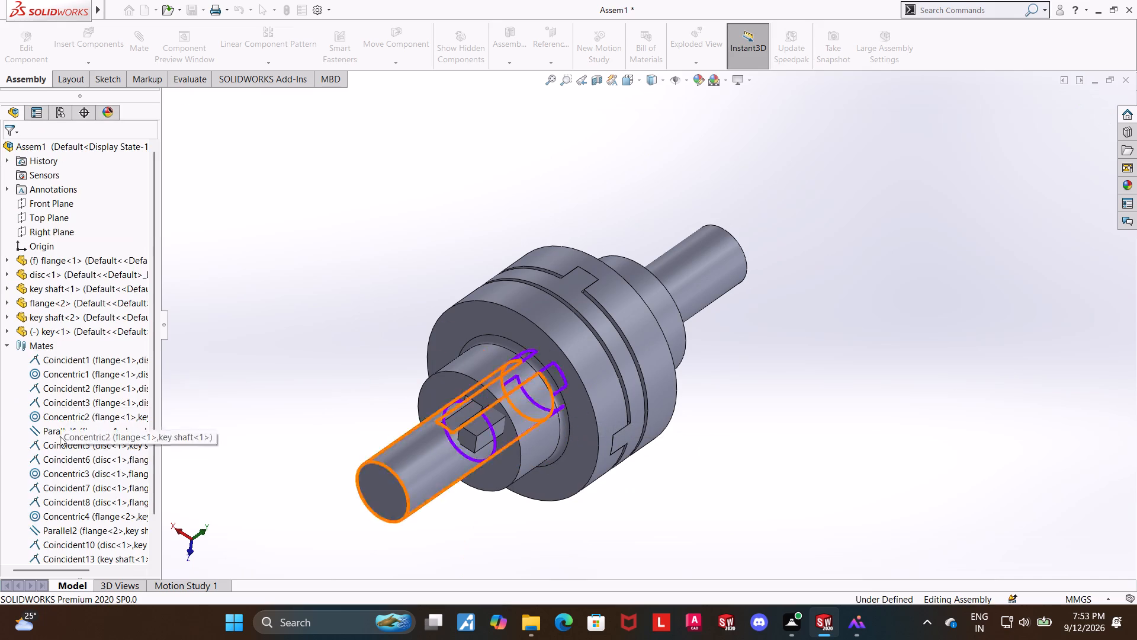
Delete the Parallel7 mate between the first flange and the key.
scroll(88, 434, "down", 6)
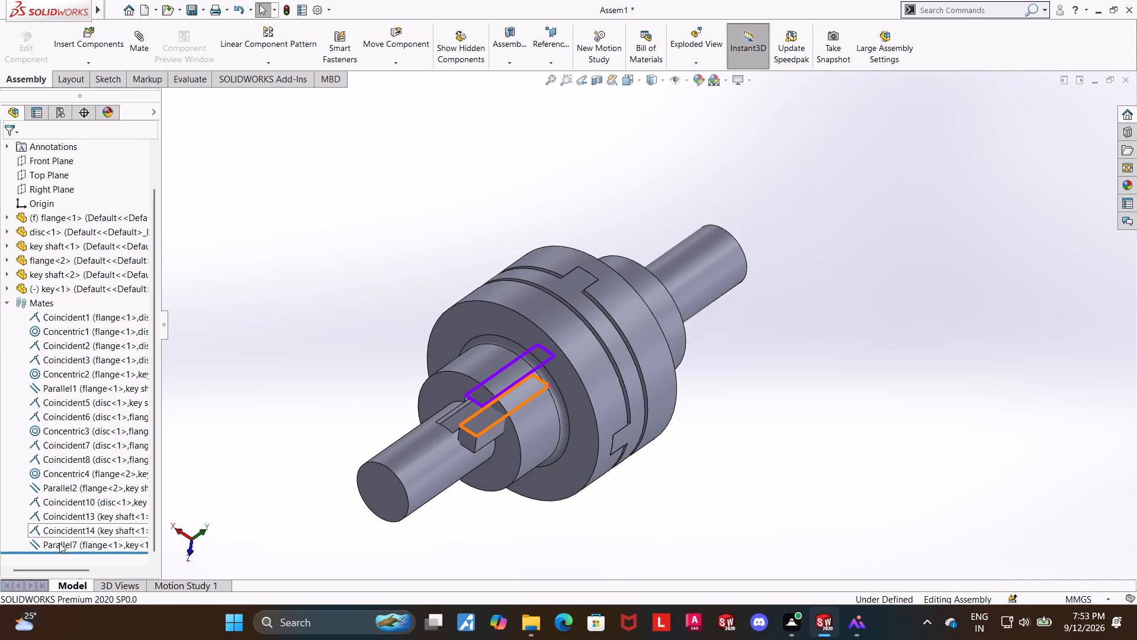
right_click(59, 543)
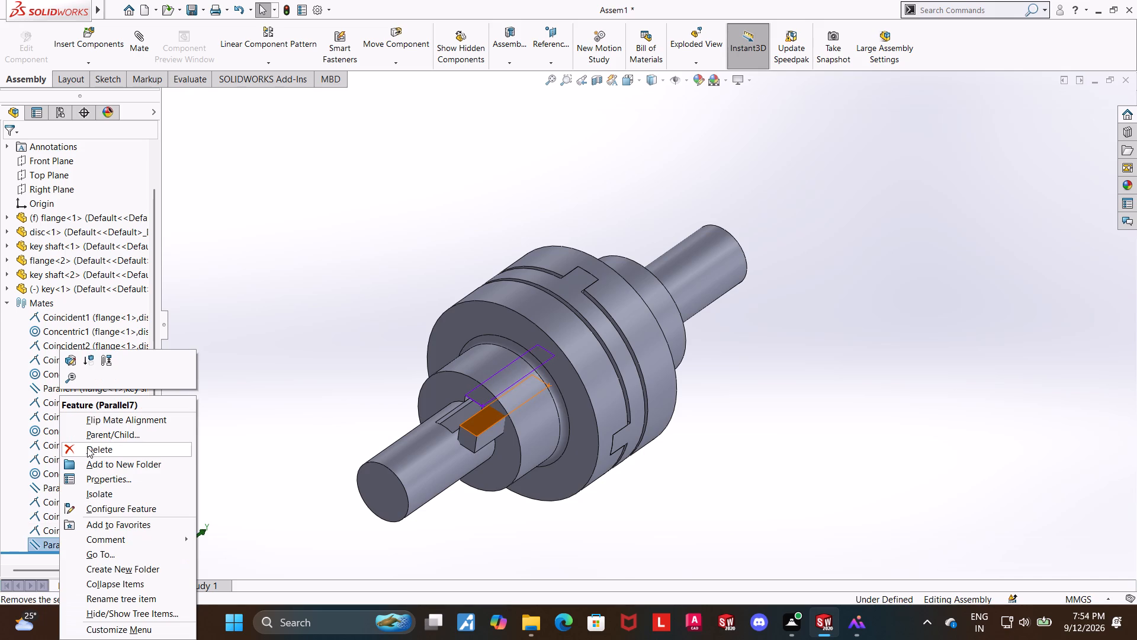
left_click(87, 447)
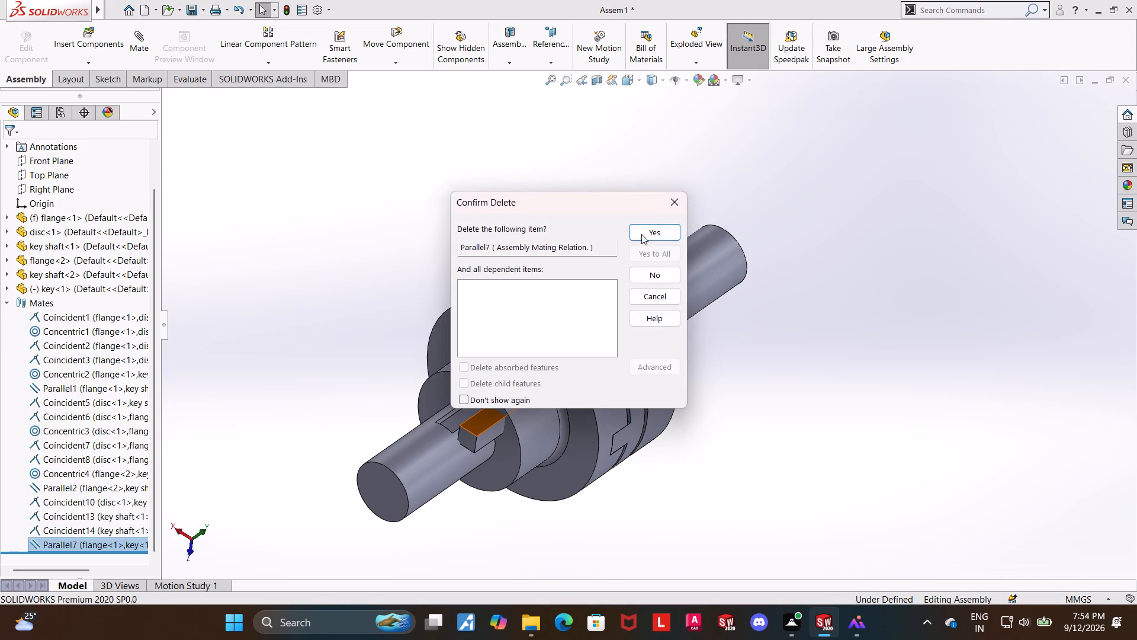
left_click(656, 226)
Add a Coincident mate between the side wall of the first key shaft's keyway and the key's matching side face.
scroll(464, 404, "down", 10)
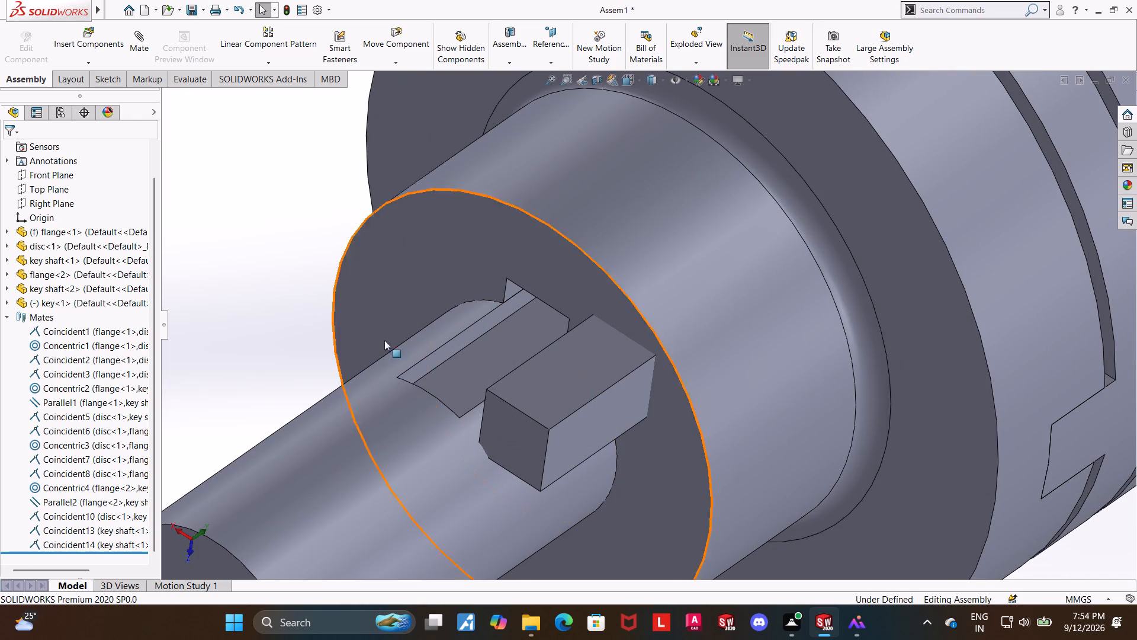
left_click(425, 364)
middle_click_drag(274, 259, 309, 299)
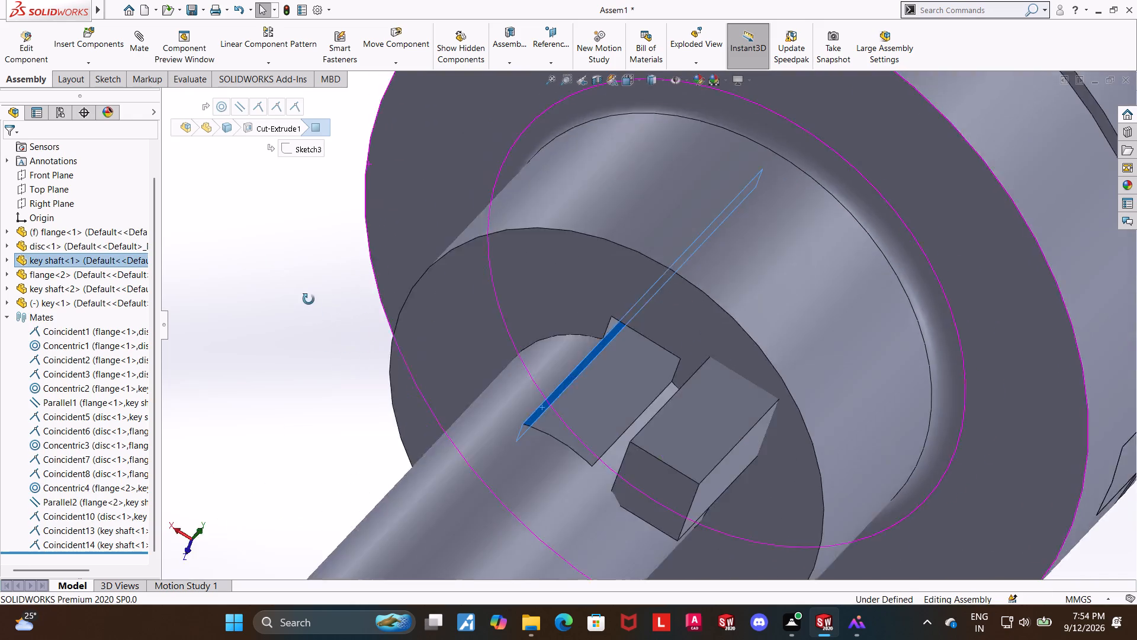
middle_click_drag(309, 299, 341, 337)
left_click(856, 521, "ctrl")
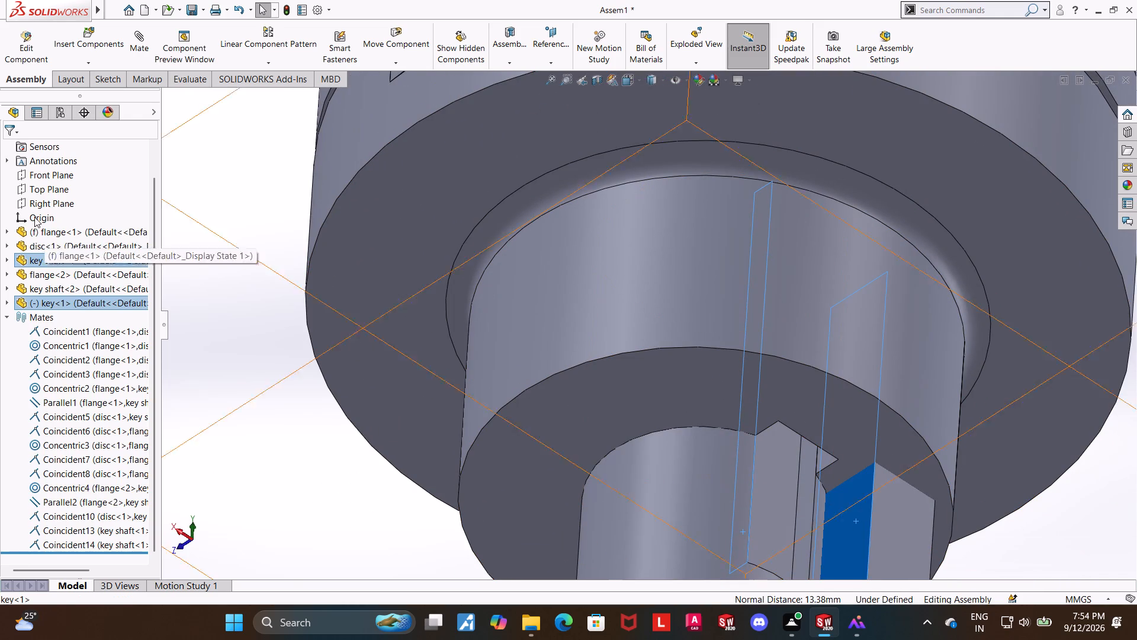
left_click(140, 39)
scroll(240, 245, "up", 3)
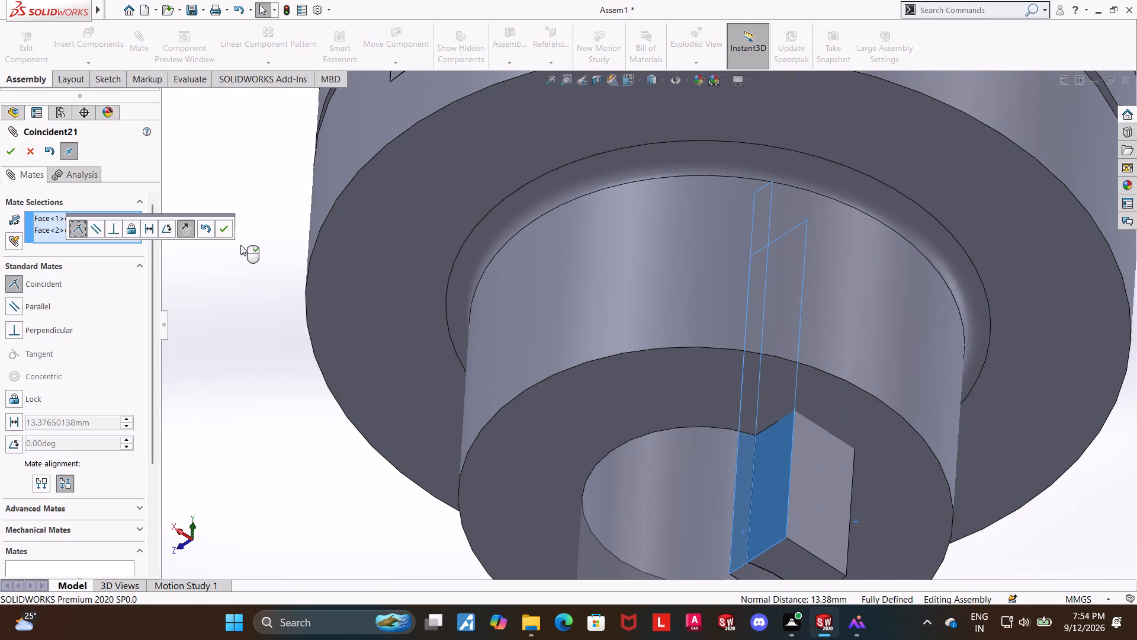
left_click(7, 154)
Try moving the key along the first key shaft and examine how it sits in the keyway.
middle_click_drag(219, 320, 184, 274)
scroll(182, 268, "up", 3)
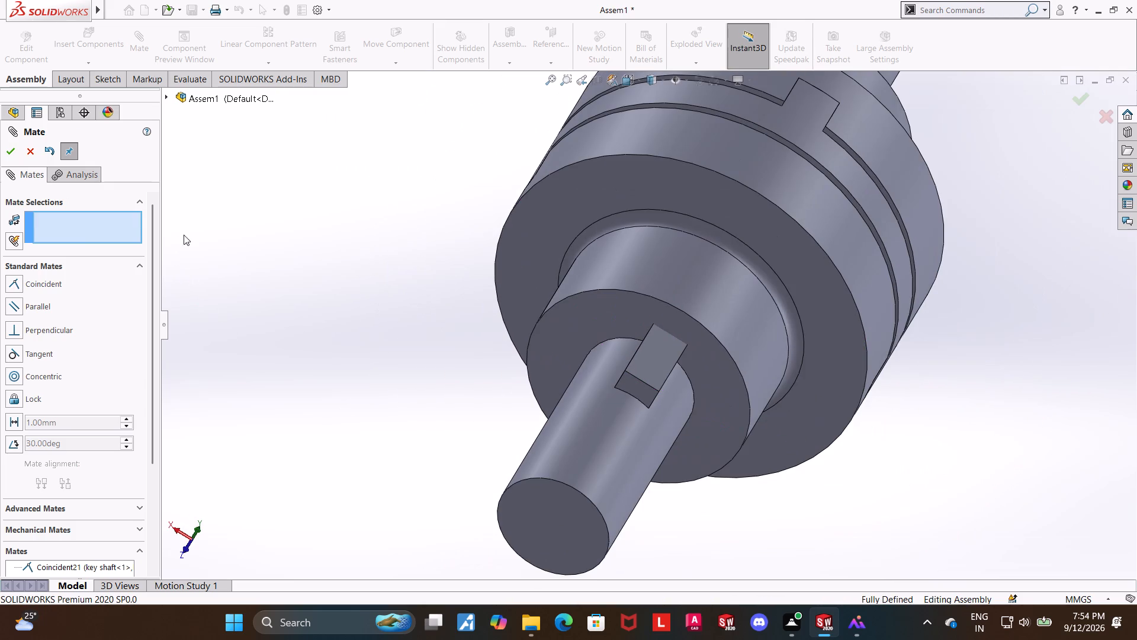
left_click_drag(657, 373, 633, 394)
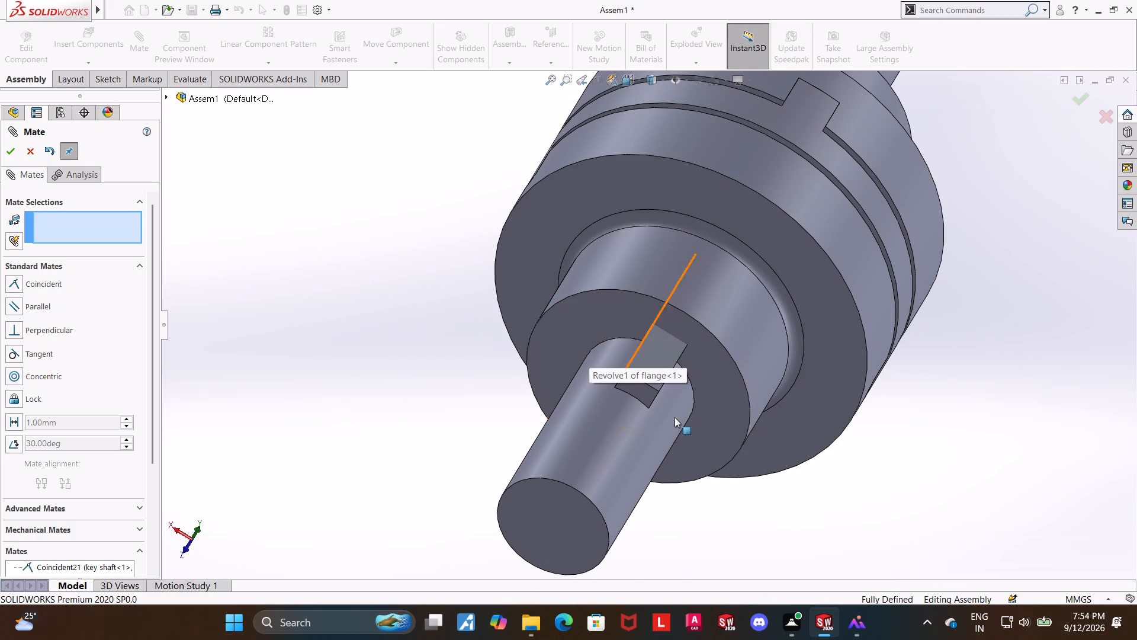
middle_click_drag(856, 530, 828, 420)
scroll(655, 273, "down", 3)
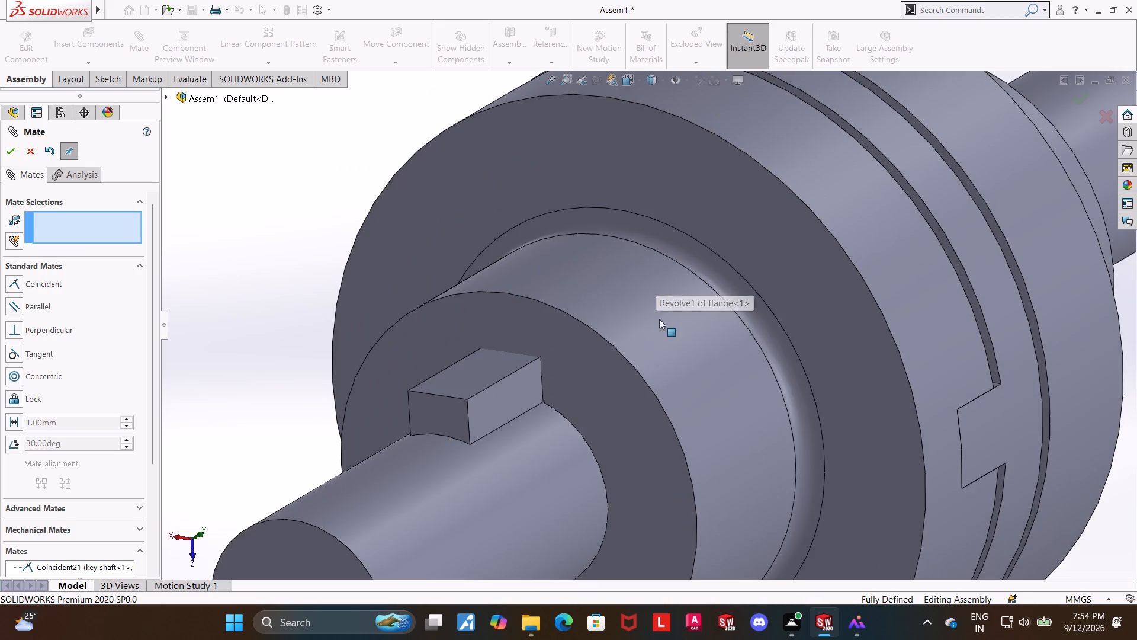
scroll(658, 327, "up", 3)
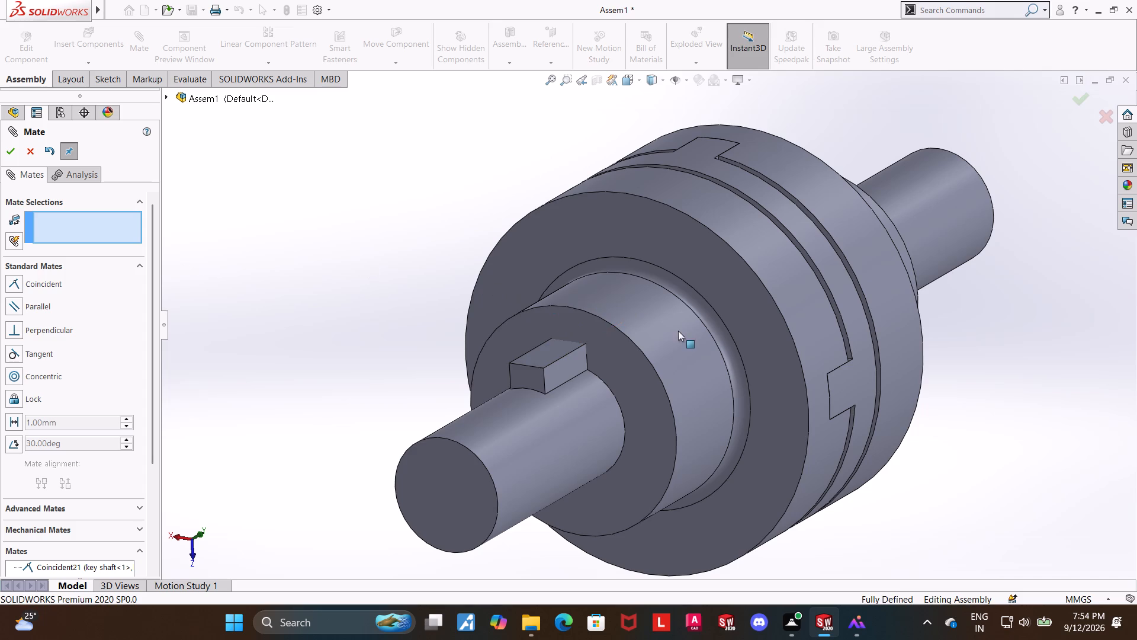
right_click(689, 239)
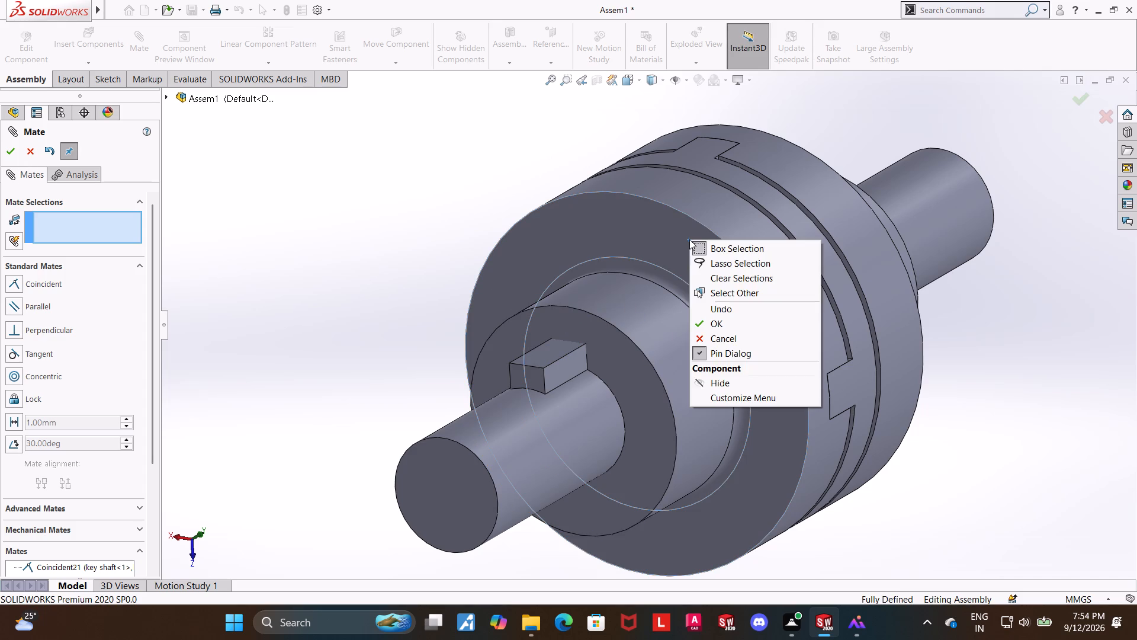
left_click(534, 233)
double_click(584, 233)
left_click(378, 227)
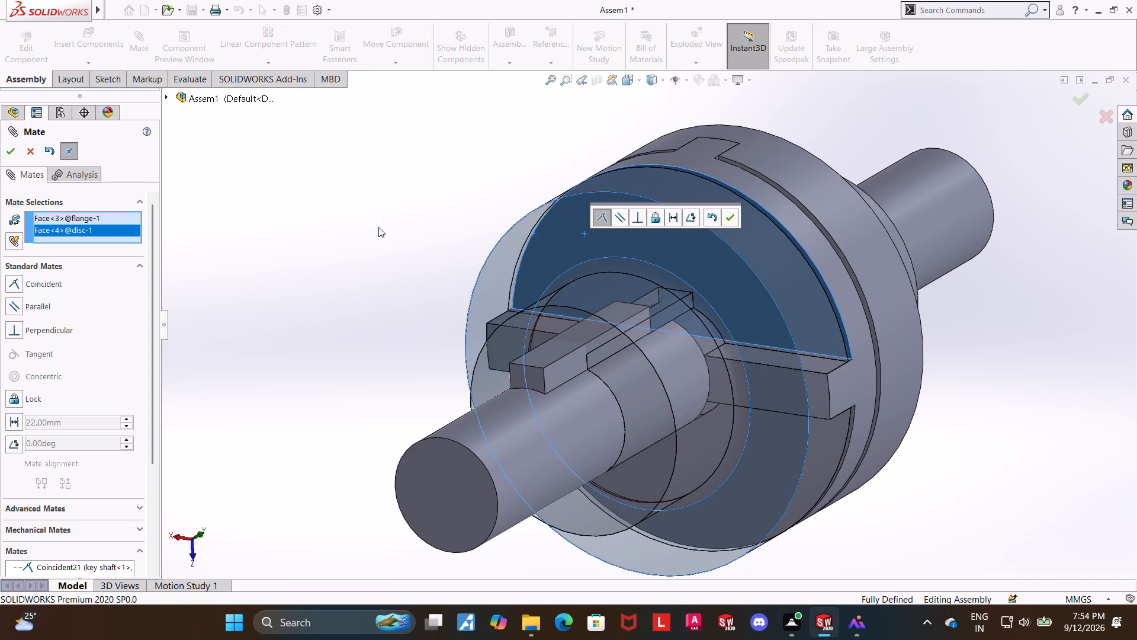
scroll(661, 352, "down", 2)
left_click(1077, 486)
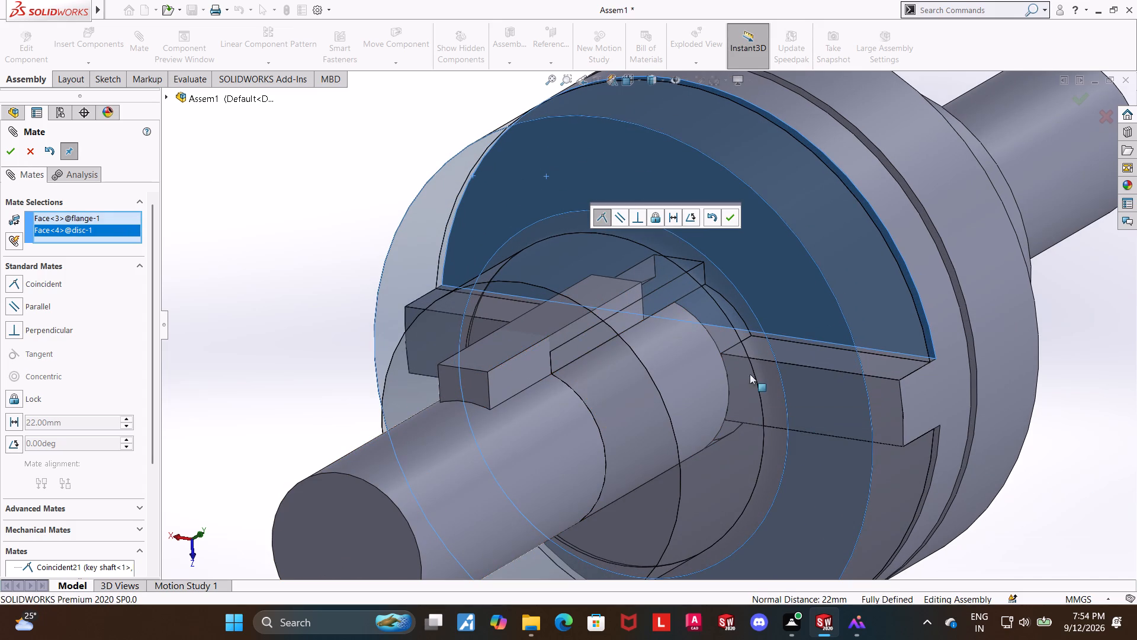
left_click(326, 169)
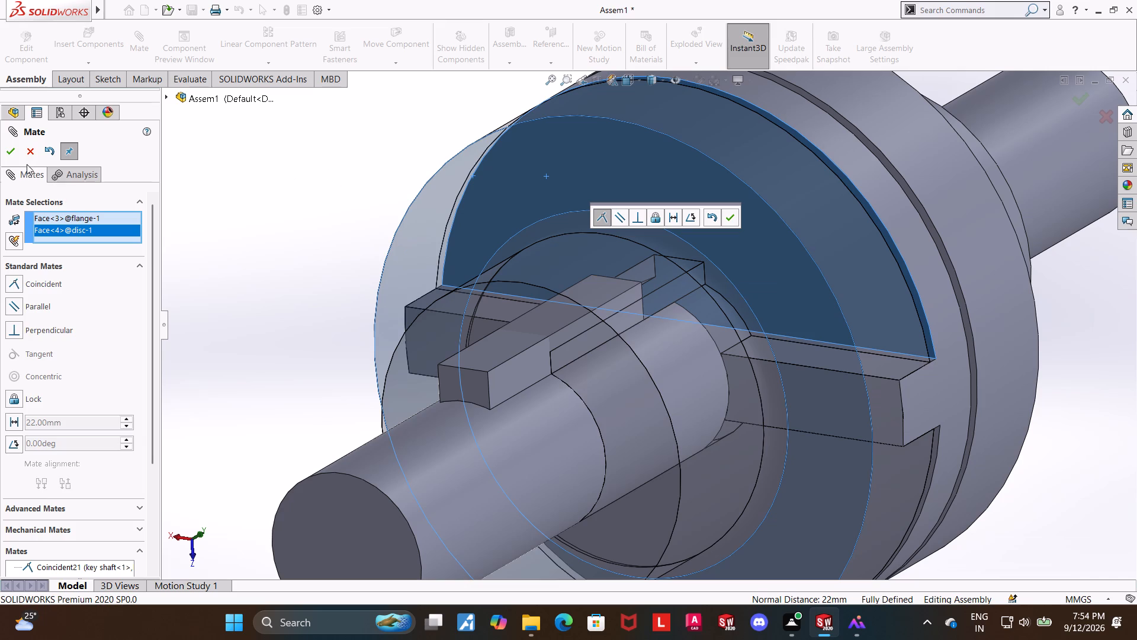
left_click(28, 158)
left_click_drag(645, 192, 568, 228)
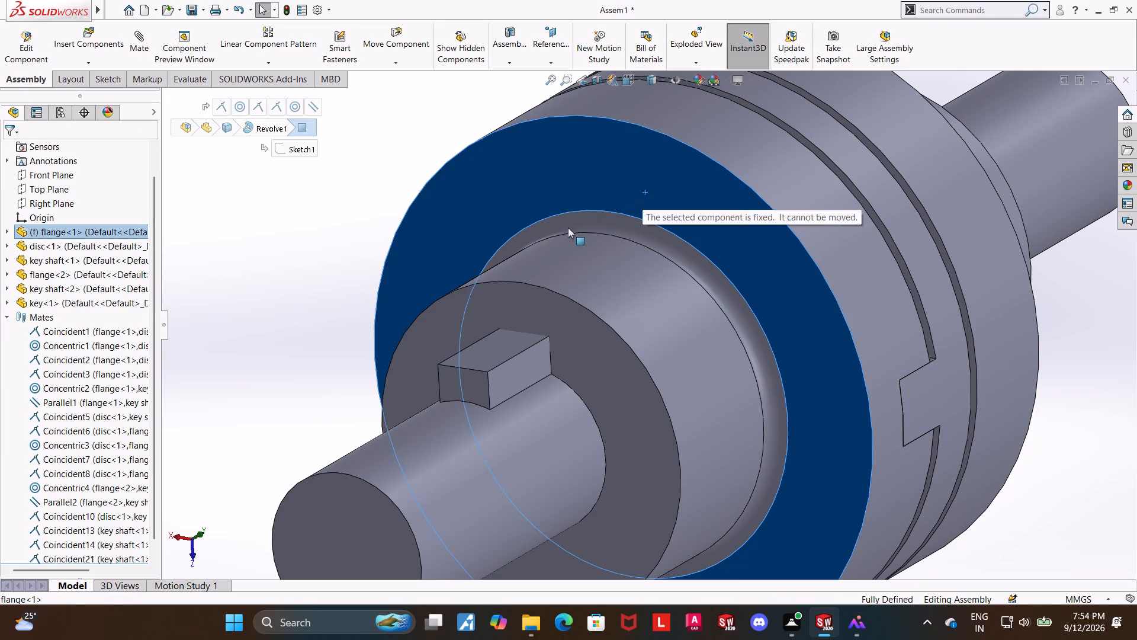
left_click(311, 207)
Hide the first flange to expose the key and the end of its key shaft.
right_click(52, 229)
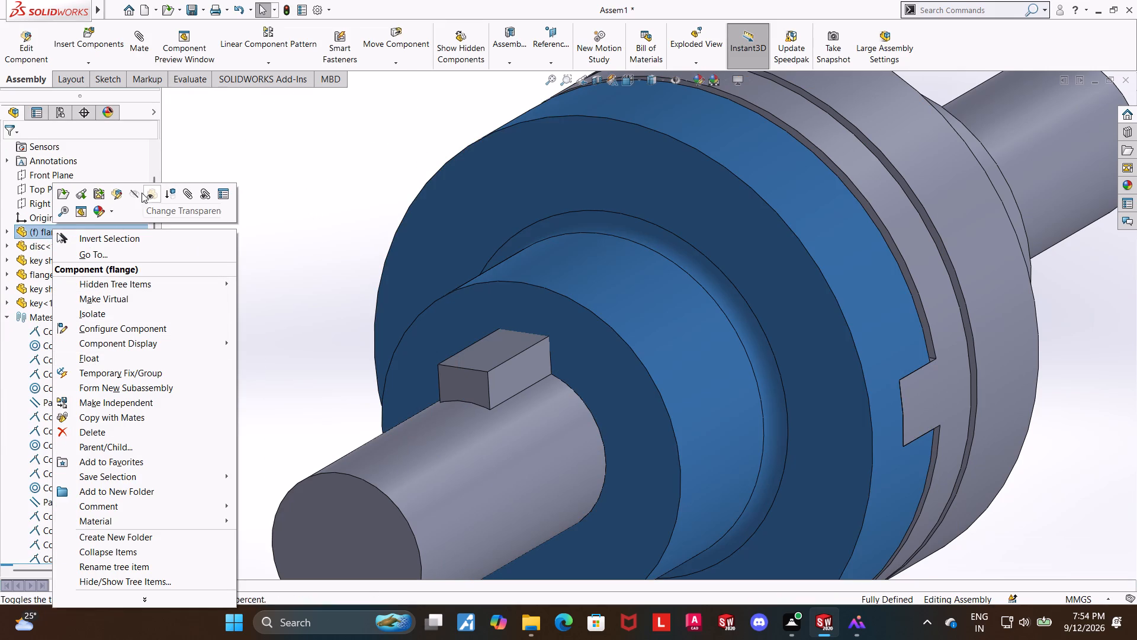
left_click(130, 193)
left_click(298, 152)
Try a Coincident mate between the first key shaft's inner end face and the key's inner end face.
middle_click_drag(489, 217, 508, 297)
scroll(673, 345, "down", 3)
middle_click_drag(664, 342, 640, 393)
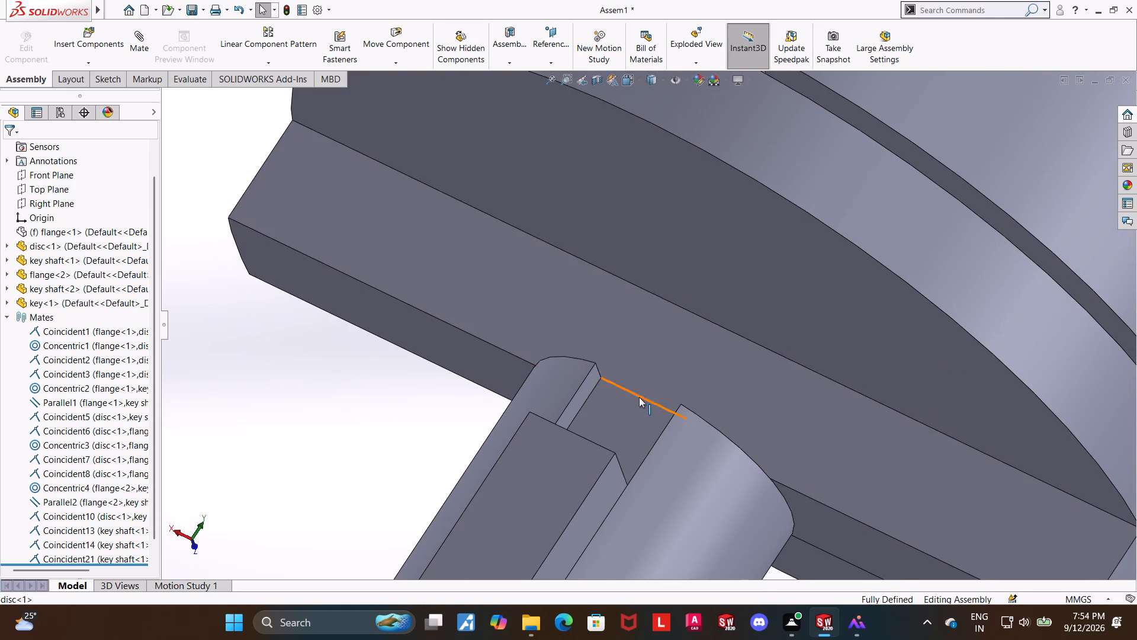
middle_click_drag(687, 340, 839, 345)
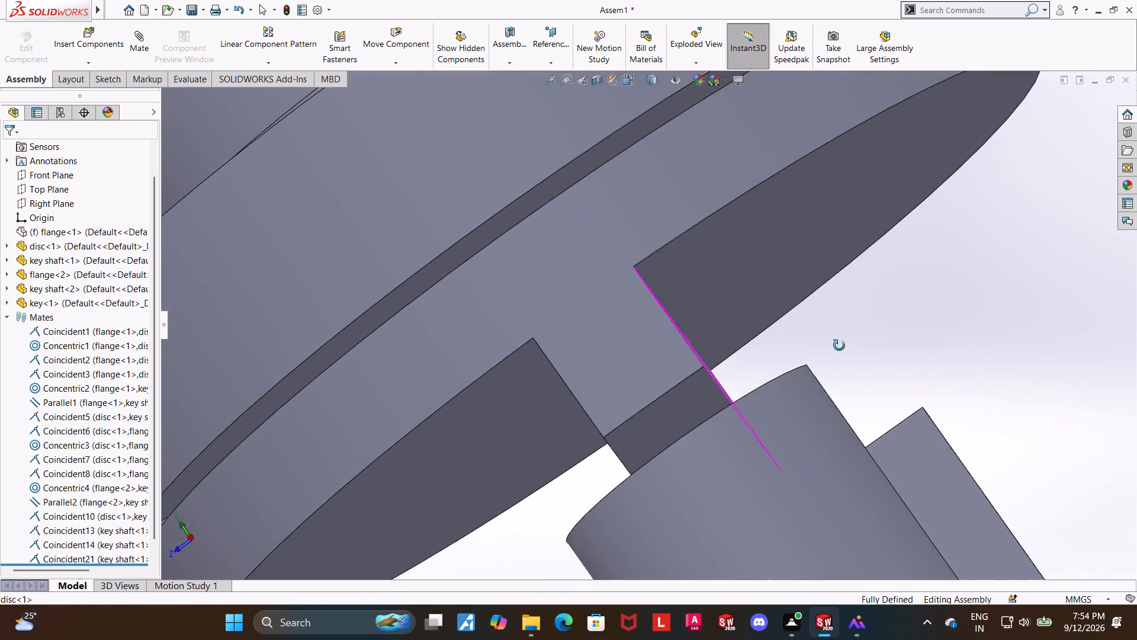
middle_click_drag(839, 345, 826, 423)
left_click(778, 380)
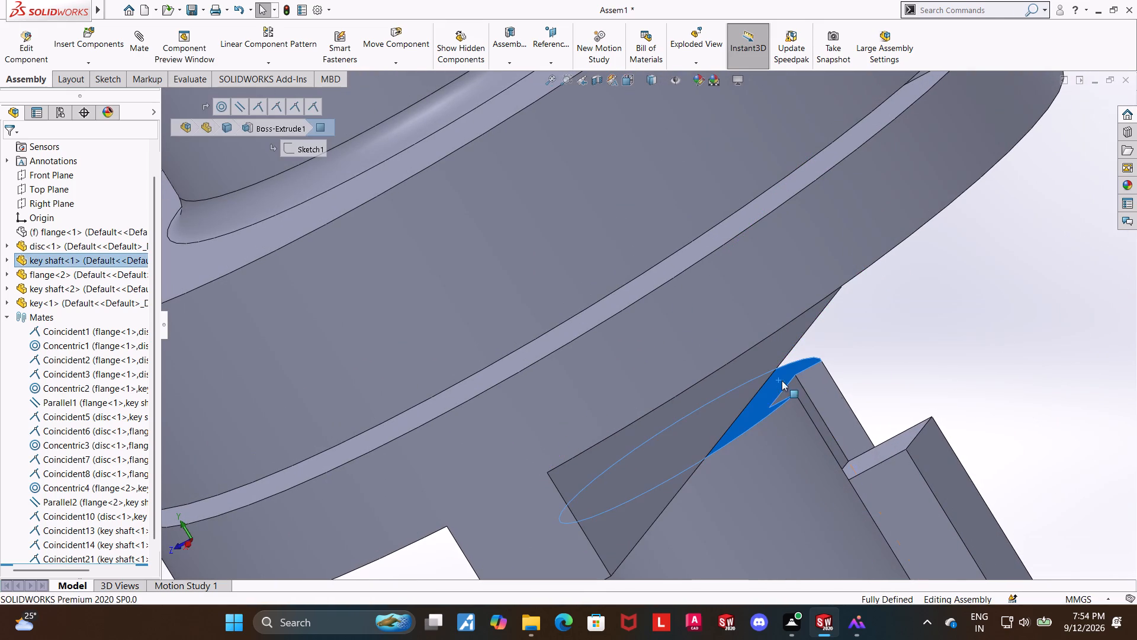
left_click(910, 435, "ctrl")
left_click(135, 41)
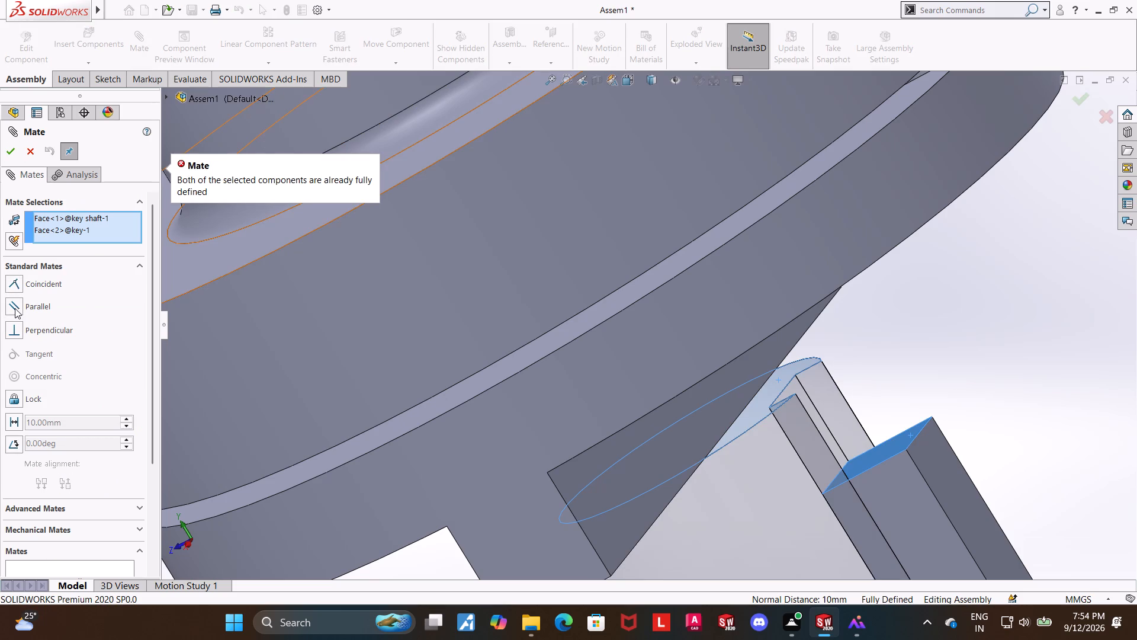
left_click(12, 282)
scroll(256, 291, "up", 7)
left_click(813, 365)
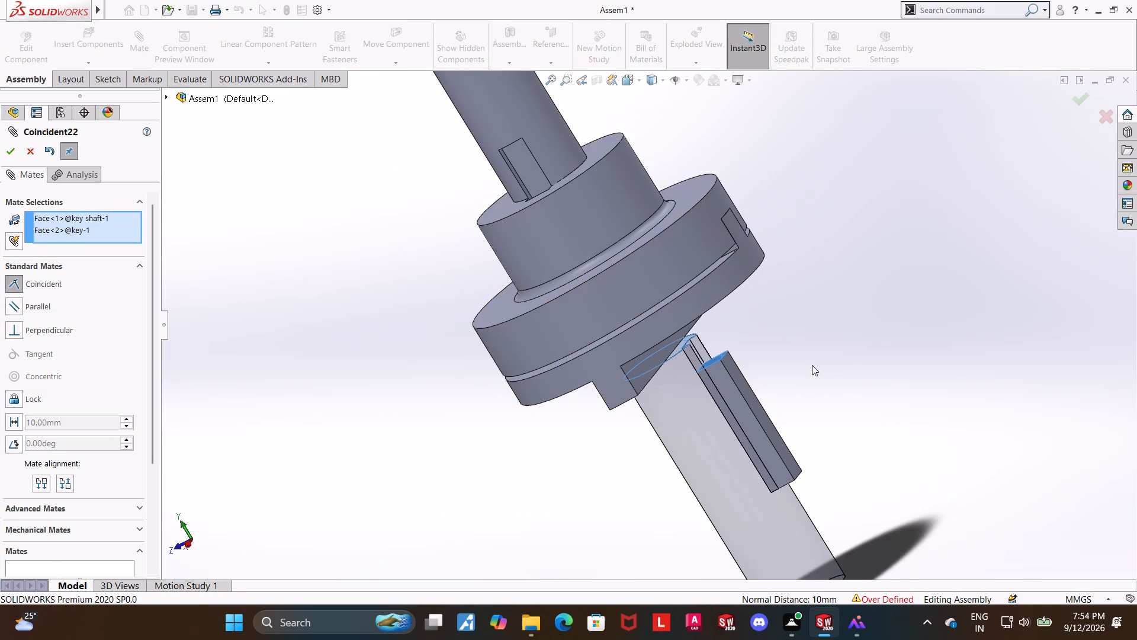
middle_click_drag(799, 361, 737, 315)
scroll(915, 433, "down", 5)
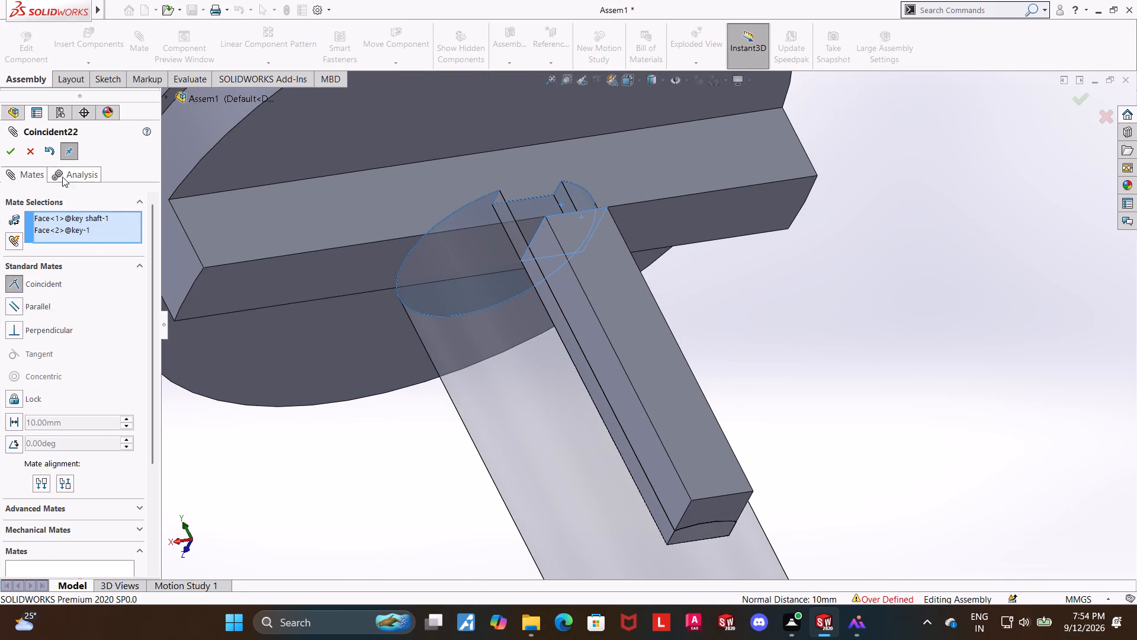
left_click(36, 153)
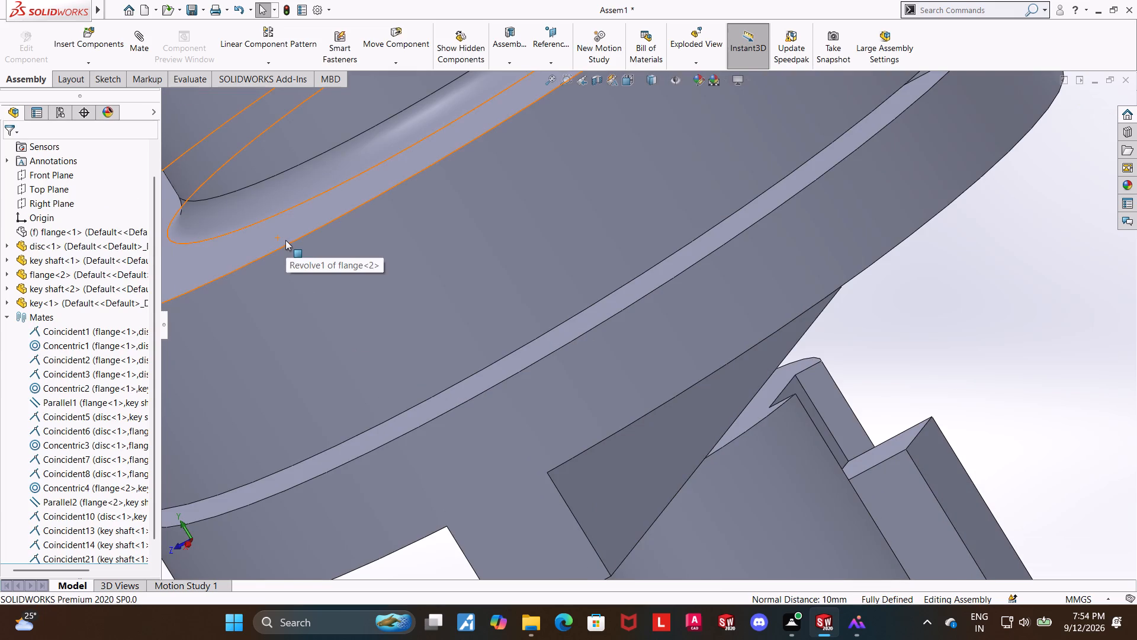
Delete the Coincident14 mate that fixes the key's outer end to the first key shaft.
scroll(669, 319, "up", 5)
scroll(85, 436, "down", 6)
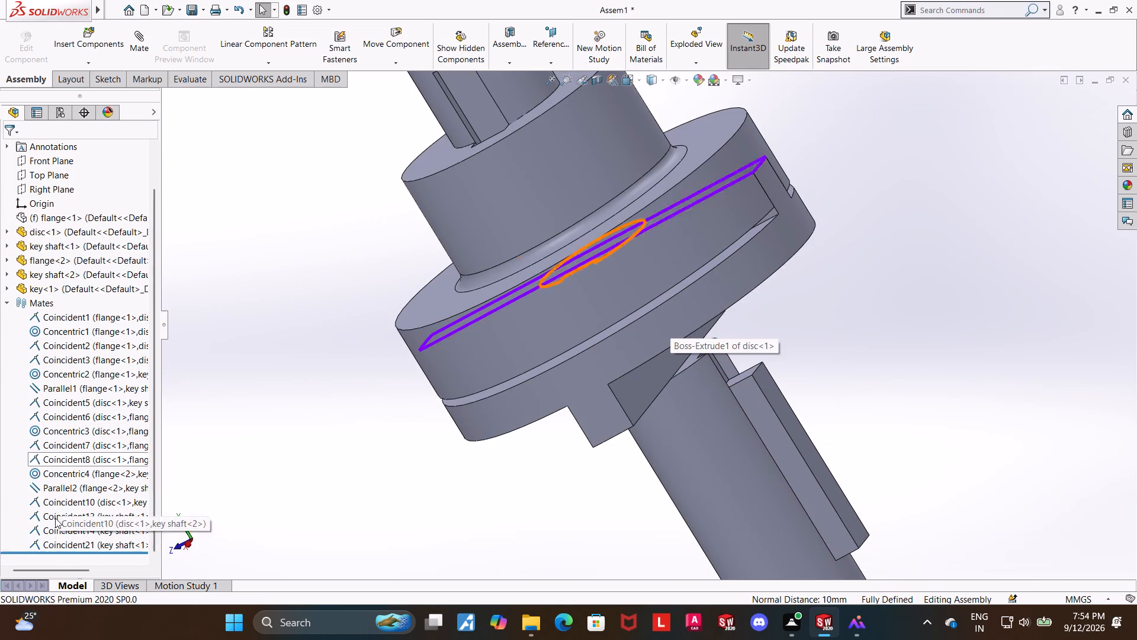
right_click(59, 526)
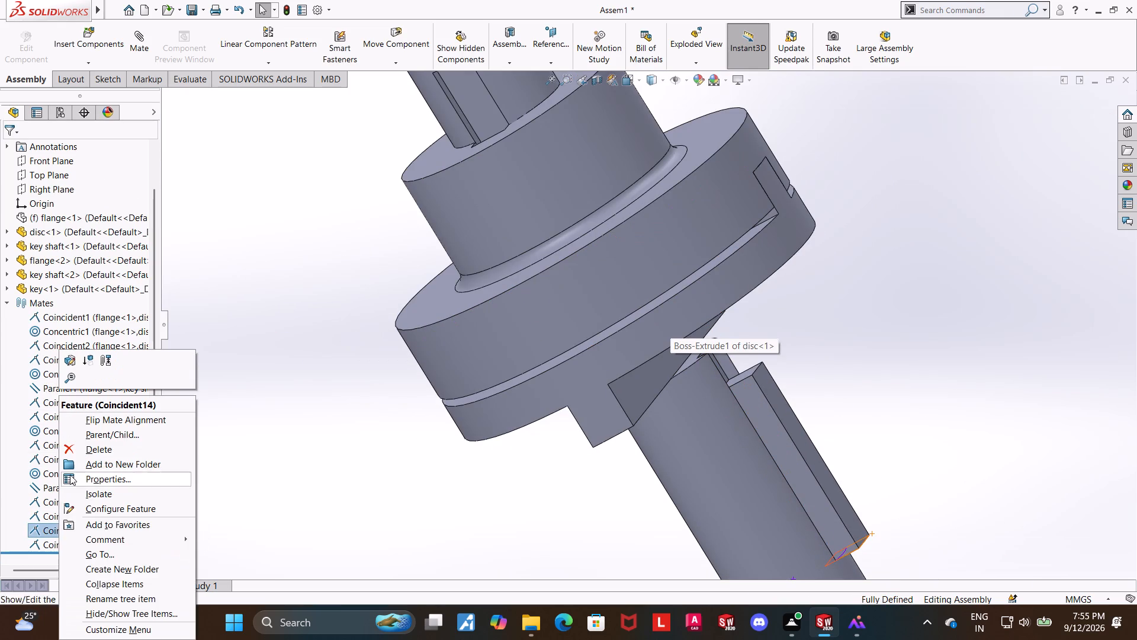
left_click(81, 452)
left_click(648, 234)
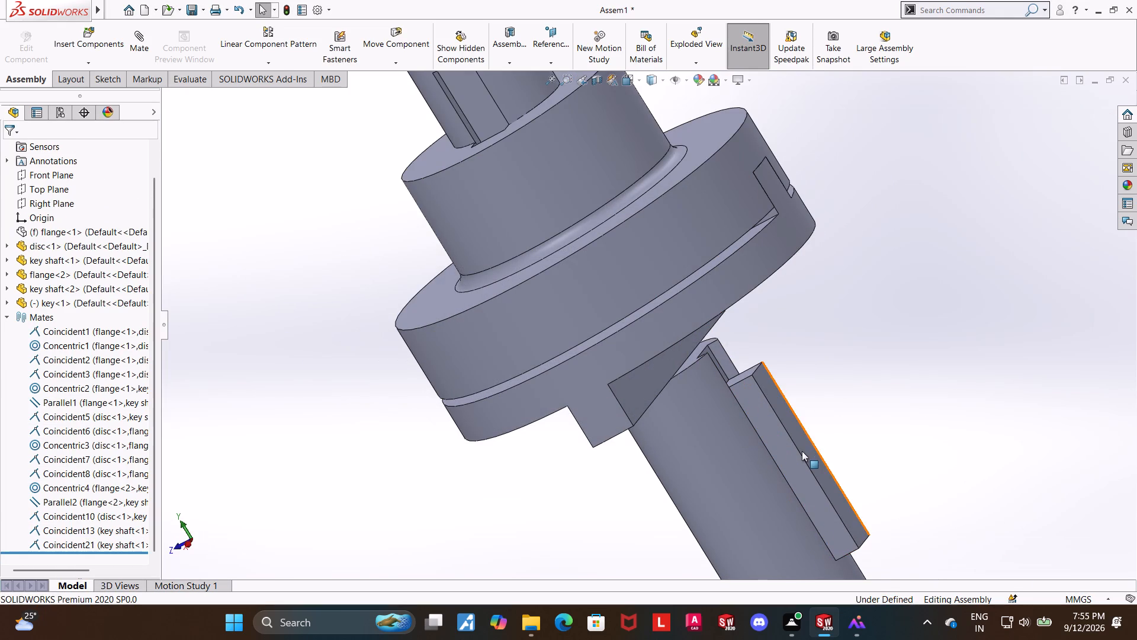
Slide the freed key along the first key shaft's keyway toward the disc and inspect its inner end.
left_click_drag(802, 451, 789, 433)
scroll(913, 364, "down", 2)
scroll(773, 329, "down", 1)
middle_click_drag(772, 349, 747, 313)
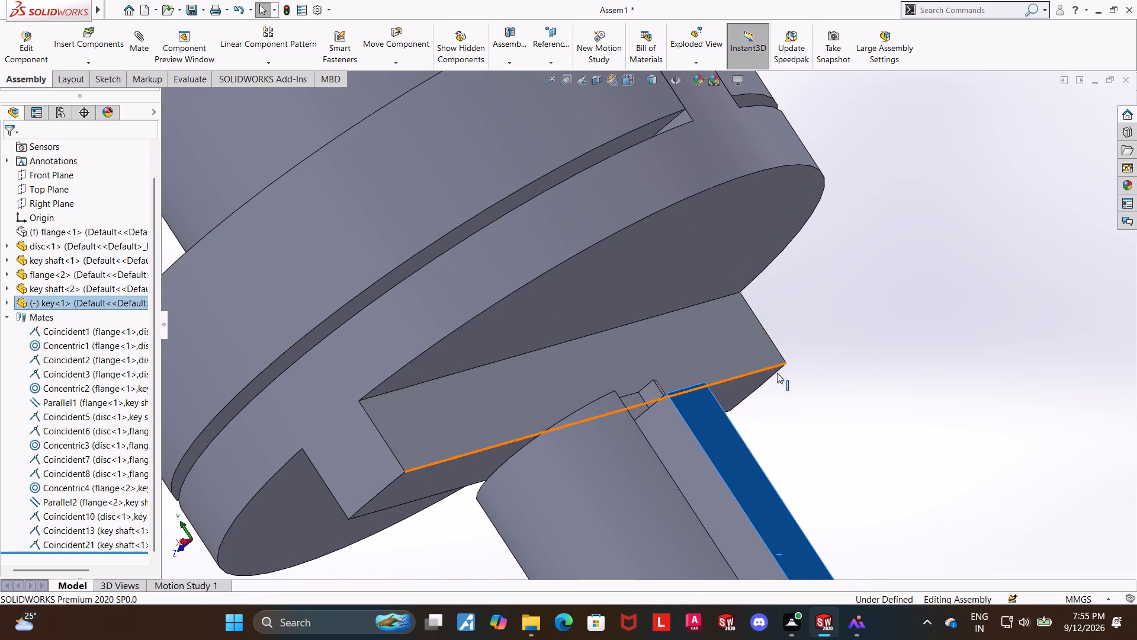
left_click(1003, 417)
middle_click_drag(969, 398, 892, 350)
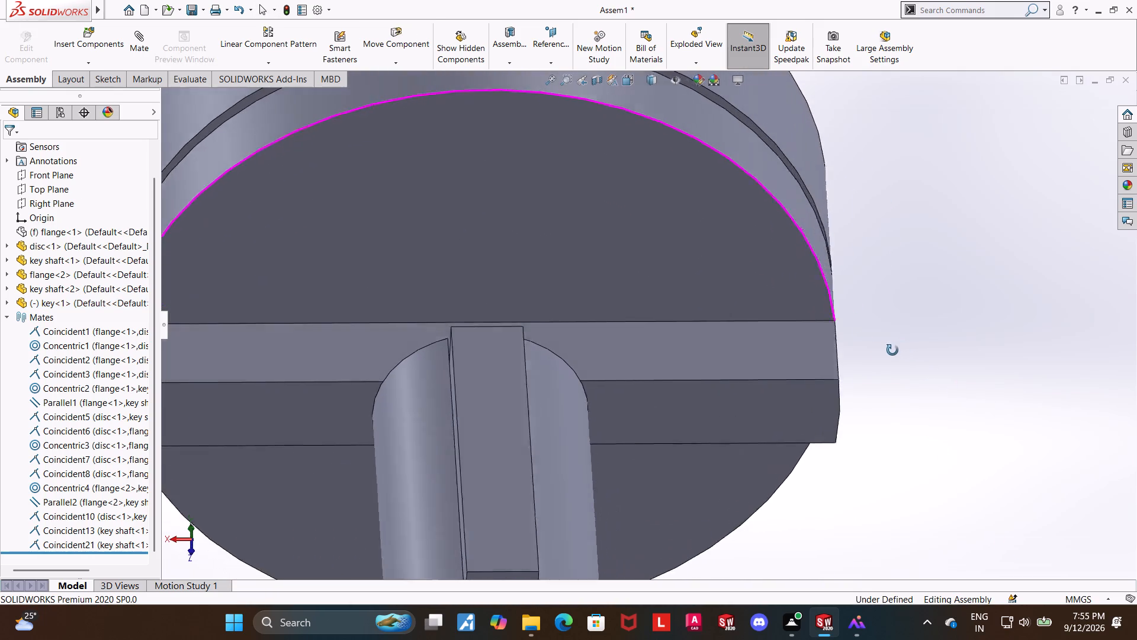
Slide the key outward along the first key shaft's keyway, away from the disc.
middle_click_drag(892, 350, 885, 350)
scroll(885, 350, "up", 1)
left_click_drag(493, 409, 491, 456)
middle_click_drag(801, 446, 790, 398)
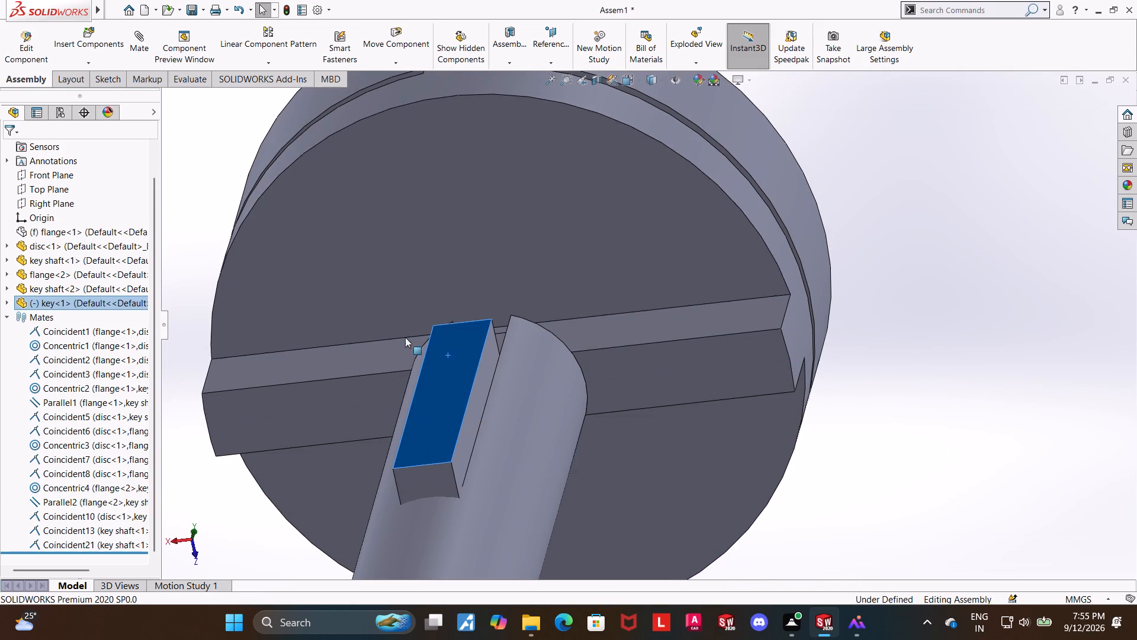
left_click_drag(432, 363, 426, 446)
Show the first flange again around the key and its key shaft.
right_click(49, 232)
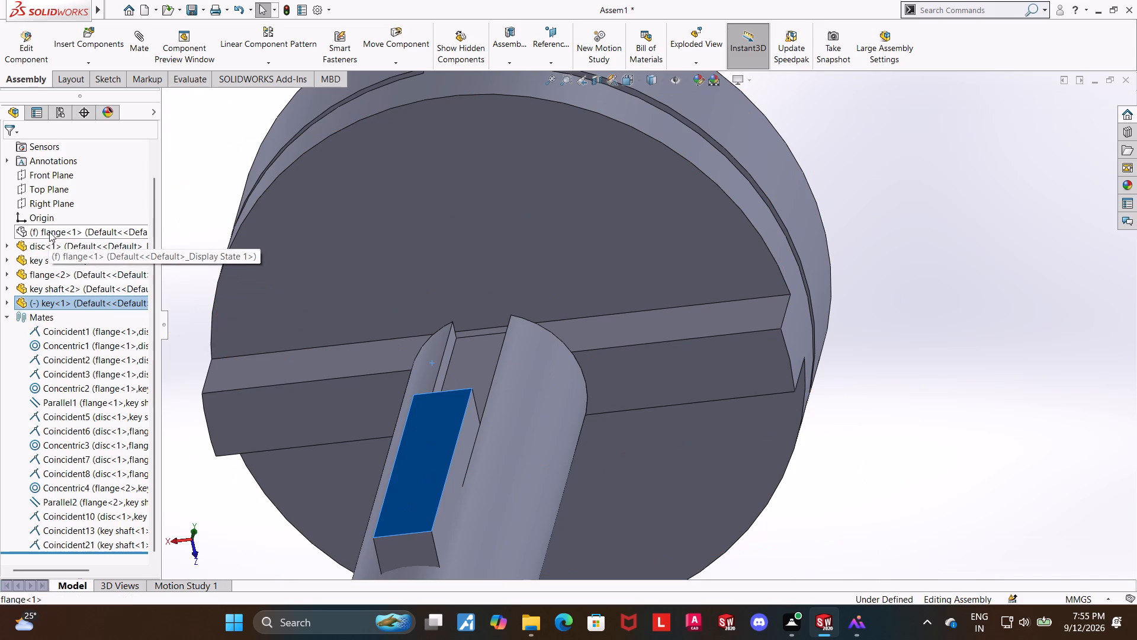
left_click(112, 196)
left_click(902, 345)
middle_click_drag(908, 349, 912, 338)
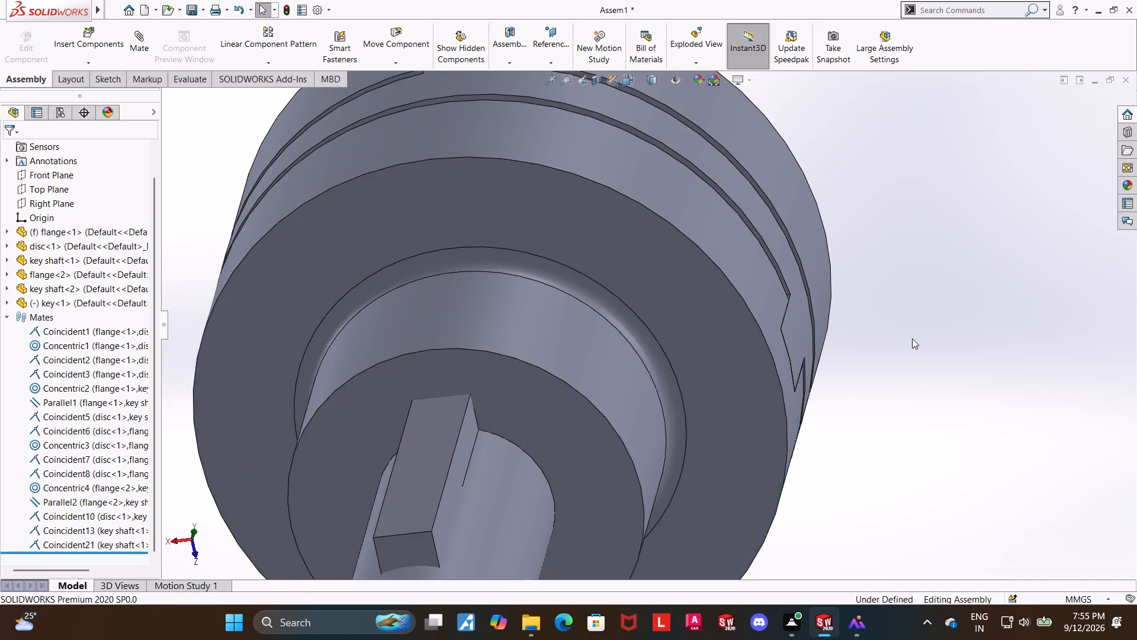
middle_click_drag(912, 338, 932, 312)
Pull the key out of the first flange until it is clear of the first key shaft's free end.
left_click_drag(557, 362, 619, 502)
middle_click_drag(903, 373, 897, 313)
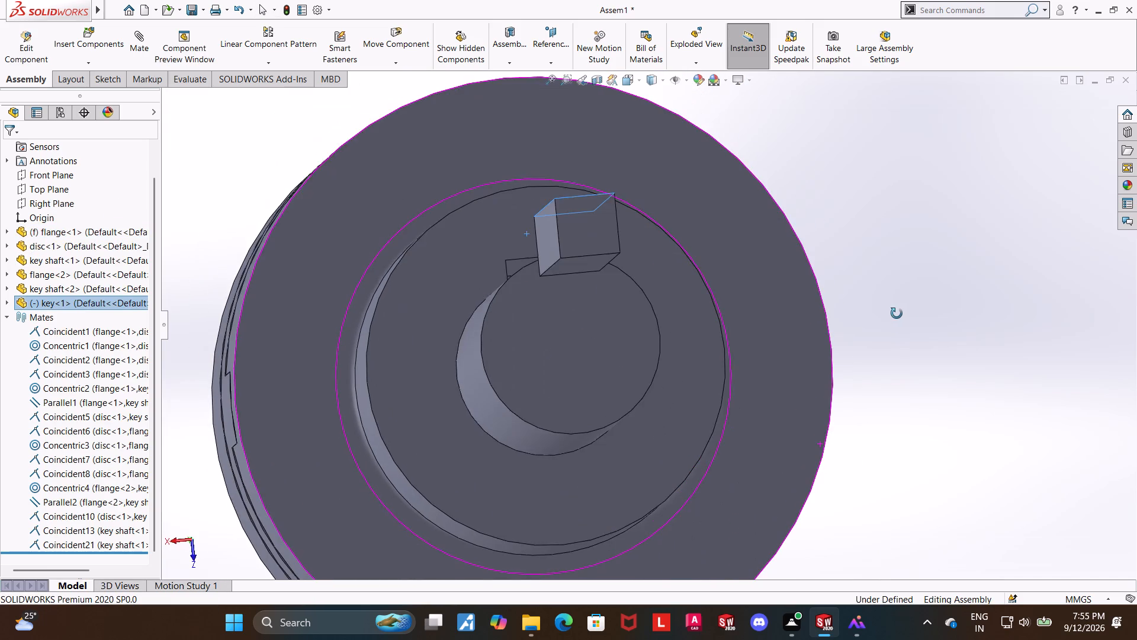
middle_click_drag(897, 313, 901, 337)
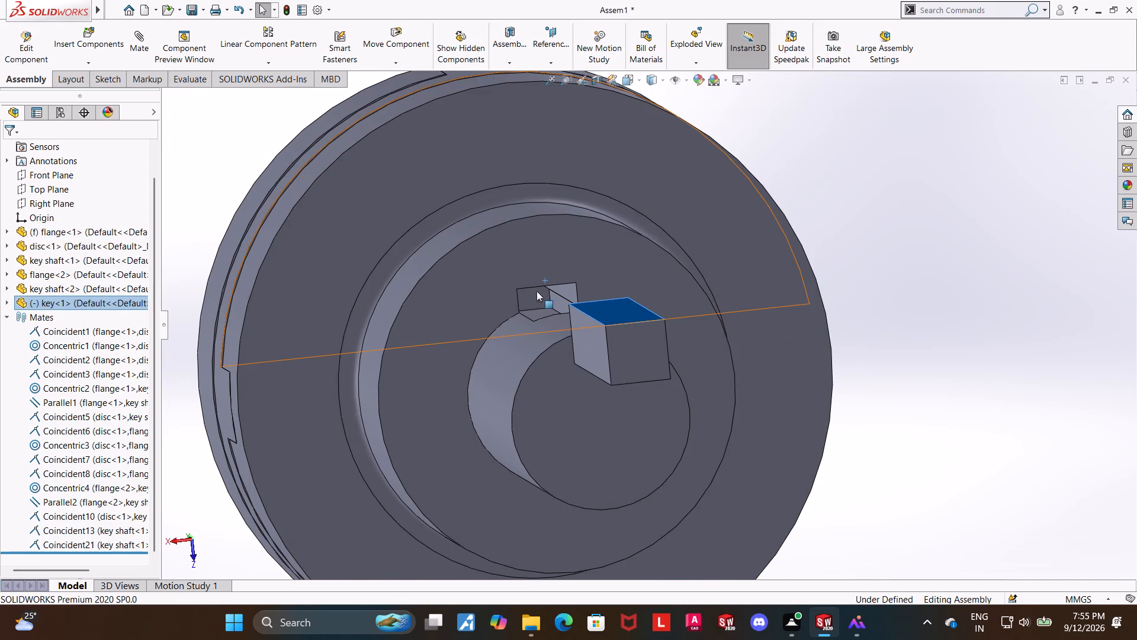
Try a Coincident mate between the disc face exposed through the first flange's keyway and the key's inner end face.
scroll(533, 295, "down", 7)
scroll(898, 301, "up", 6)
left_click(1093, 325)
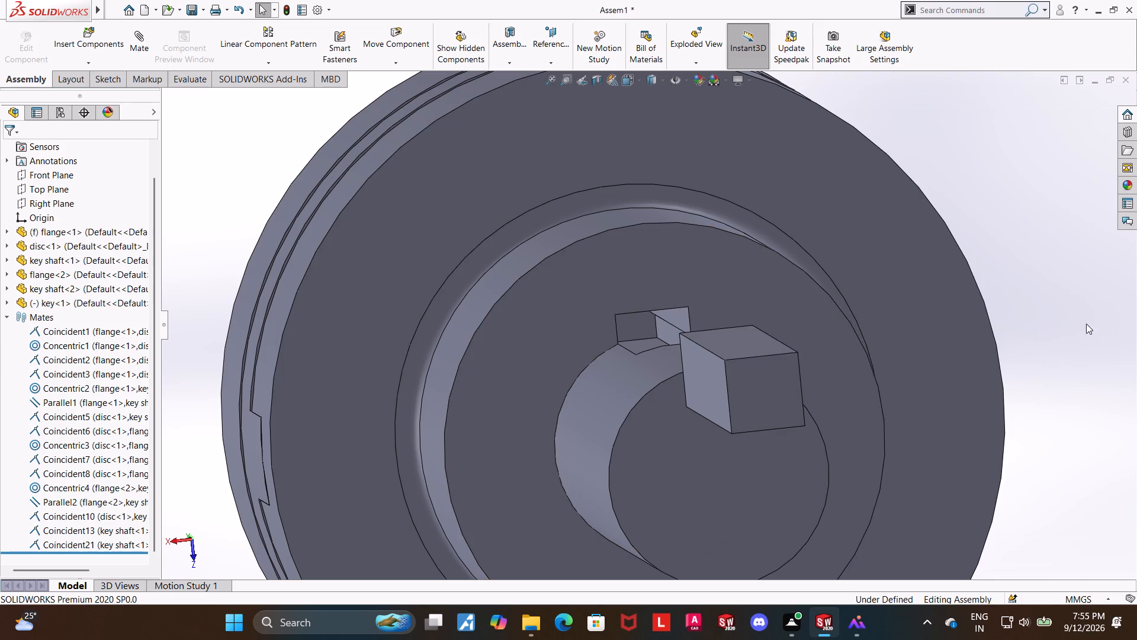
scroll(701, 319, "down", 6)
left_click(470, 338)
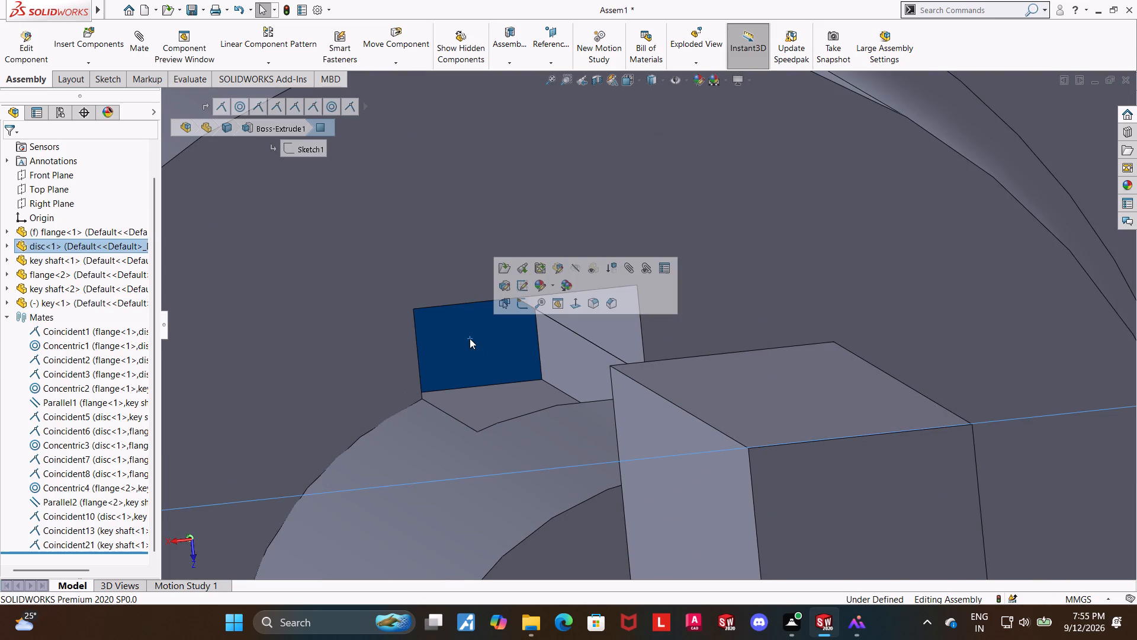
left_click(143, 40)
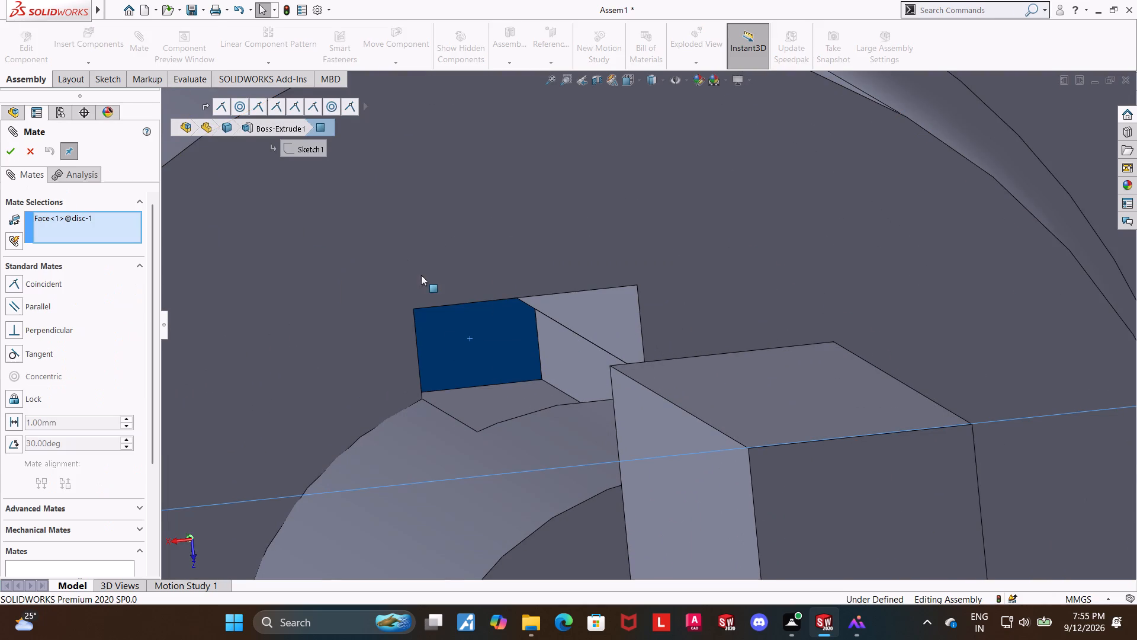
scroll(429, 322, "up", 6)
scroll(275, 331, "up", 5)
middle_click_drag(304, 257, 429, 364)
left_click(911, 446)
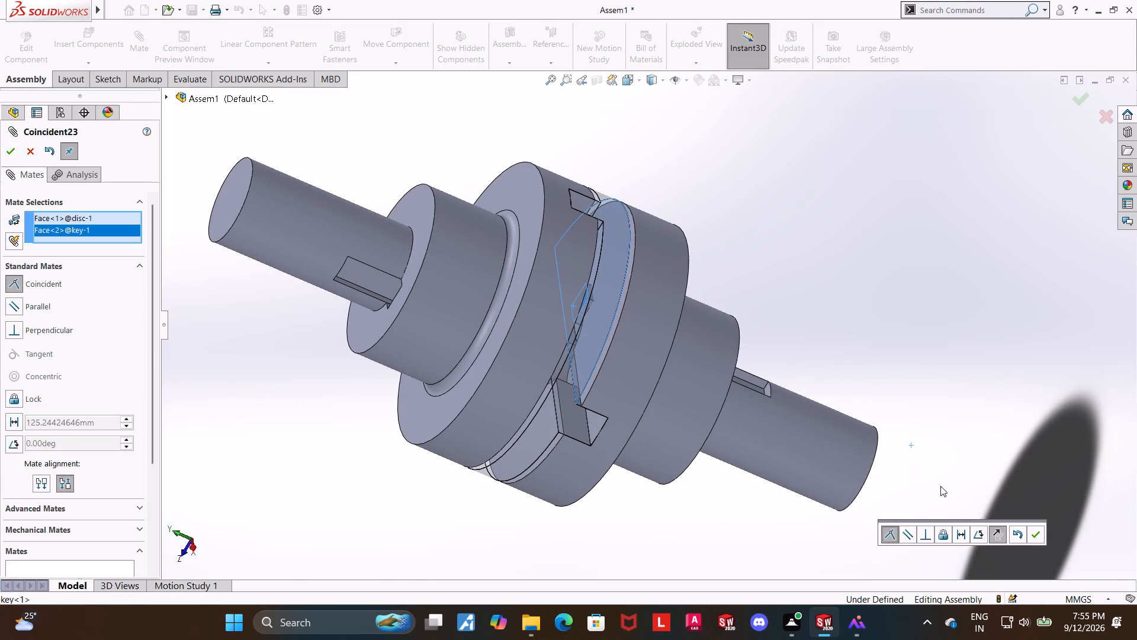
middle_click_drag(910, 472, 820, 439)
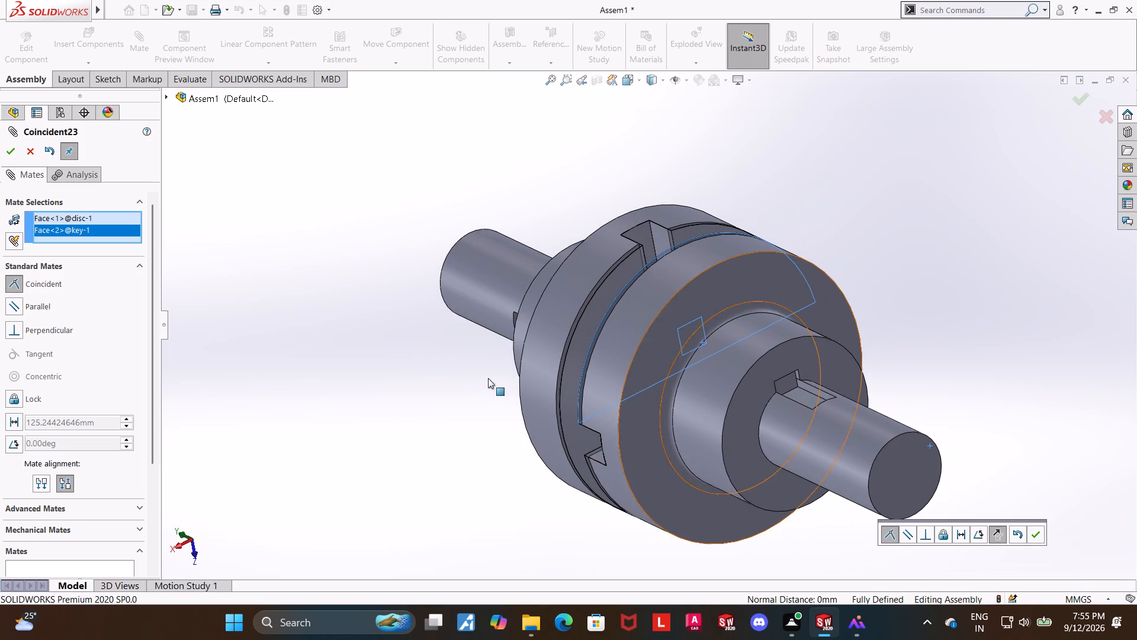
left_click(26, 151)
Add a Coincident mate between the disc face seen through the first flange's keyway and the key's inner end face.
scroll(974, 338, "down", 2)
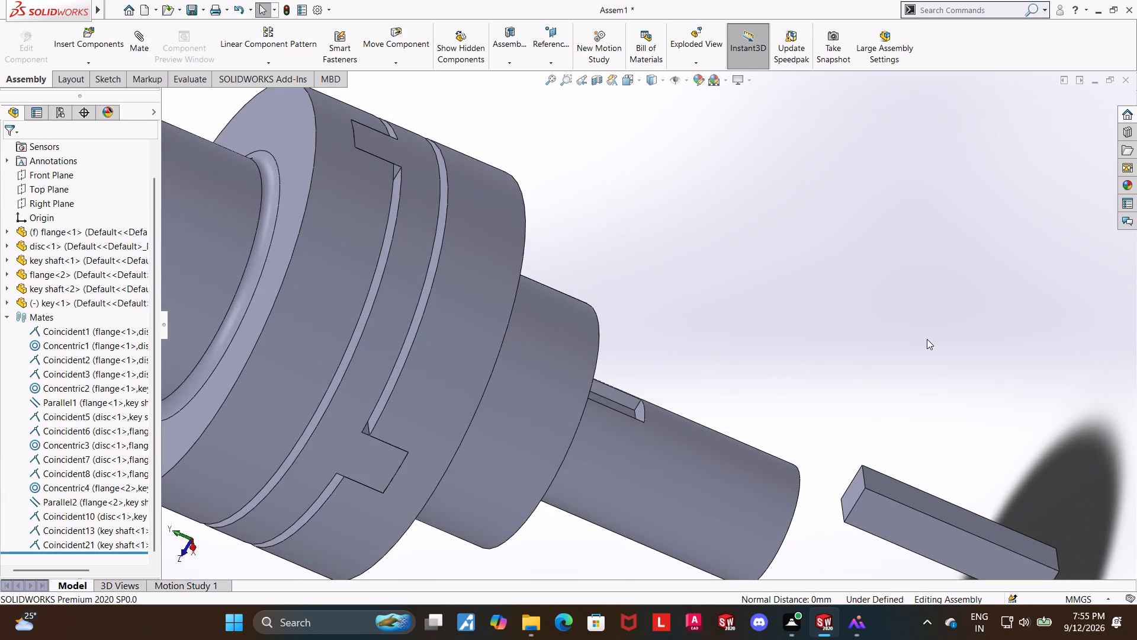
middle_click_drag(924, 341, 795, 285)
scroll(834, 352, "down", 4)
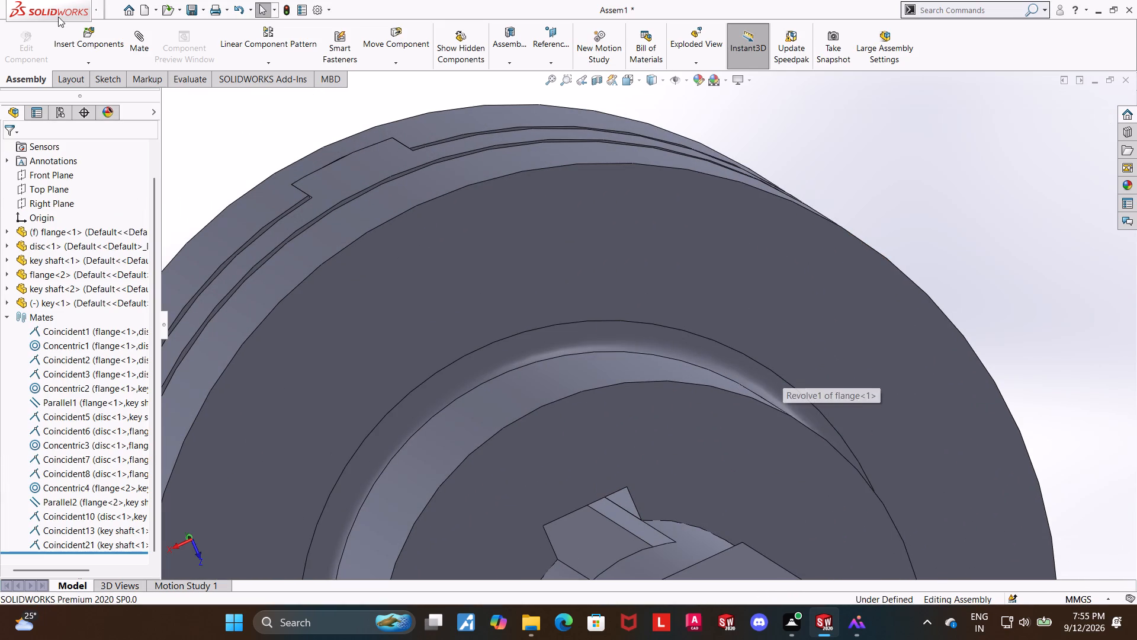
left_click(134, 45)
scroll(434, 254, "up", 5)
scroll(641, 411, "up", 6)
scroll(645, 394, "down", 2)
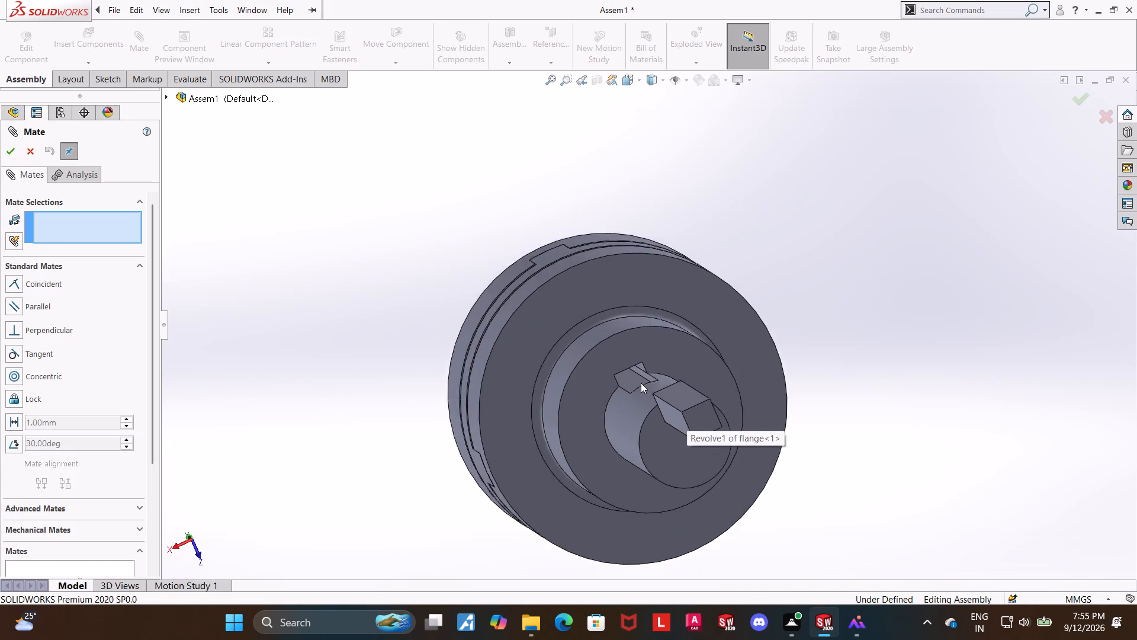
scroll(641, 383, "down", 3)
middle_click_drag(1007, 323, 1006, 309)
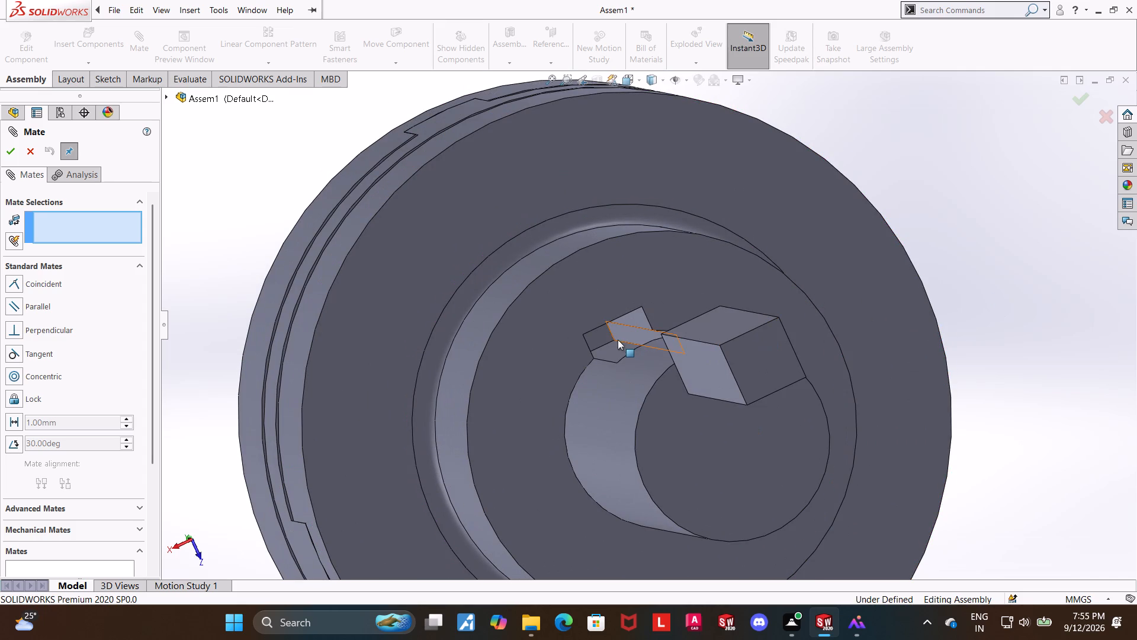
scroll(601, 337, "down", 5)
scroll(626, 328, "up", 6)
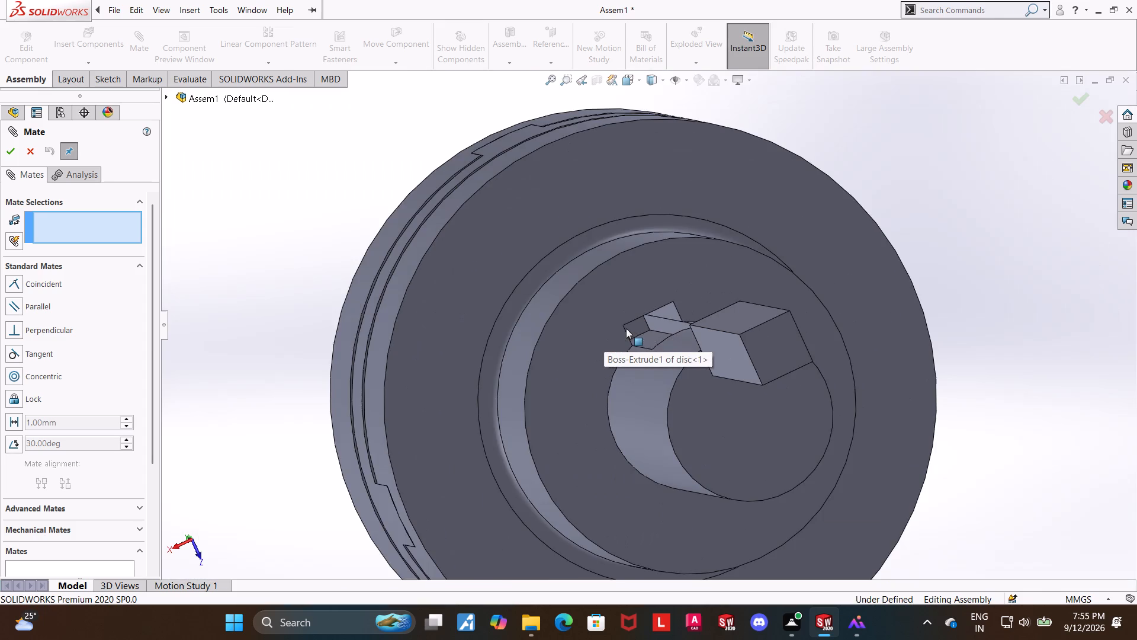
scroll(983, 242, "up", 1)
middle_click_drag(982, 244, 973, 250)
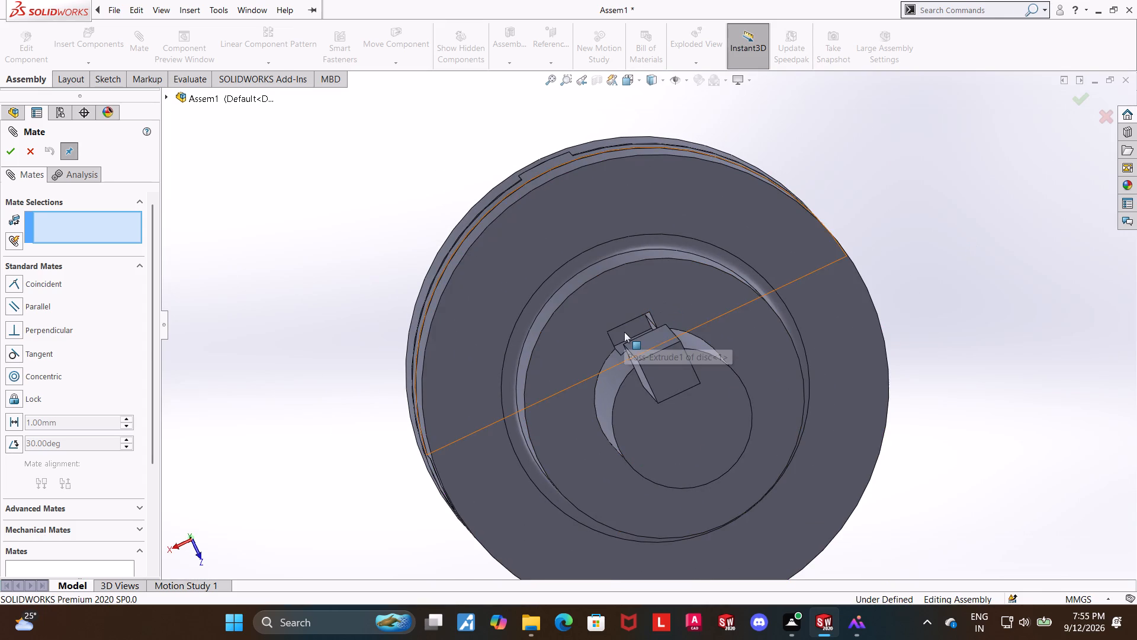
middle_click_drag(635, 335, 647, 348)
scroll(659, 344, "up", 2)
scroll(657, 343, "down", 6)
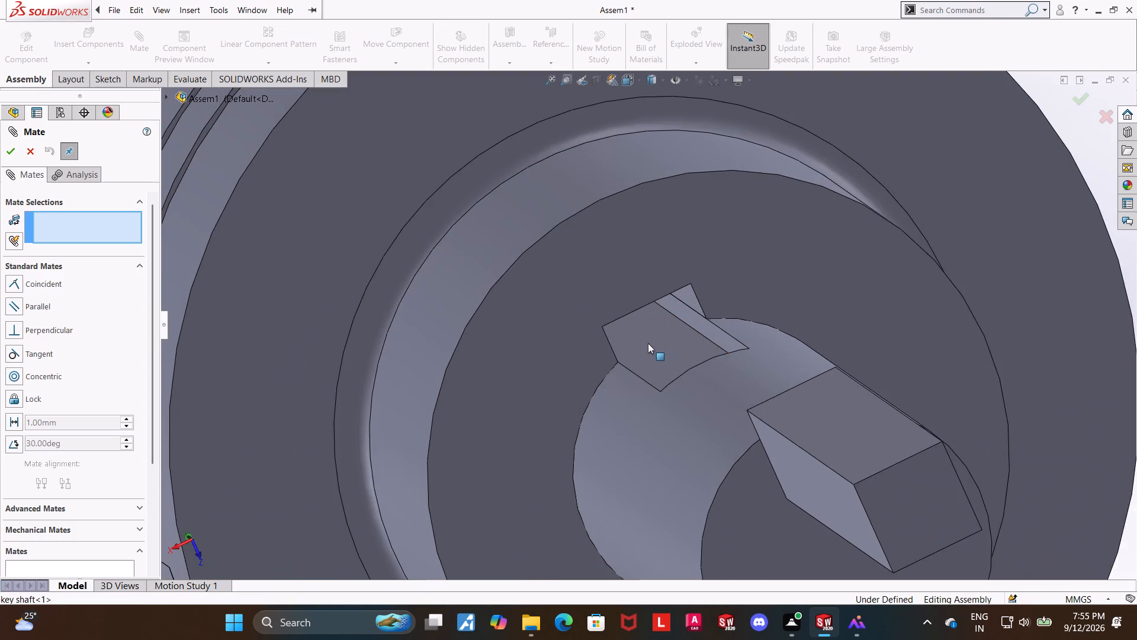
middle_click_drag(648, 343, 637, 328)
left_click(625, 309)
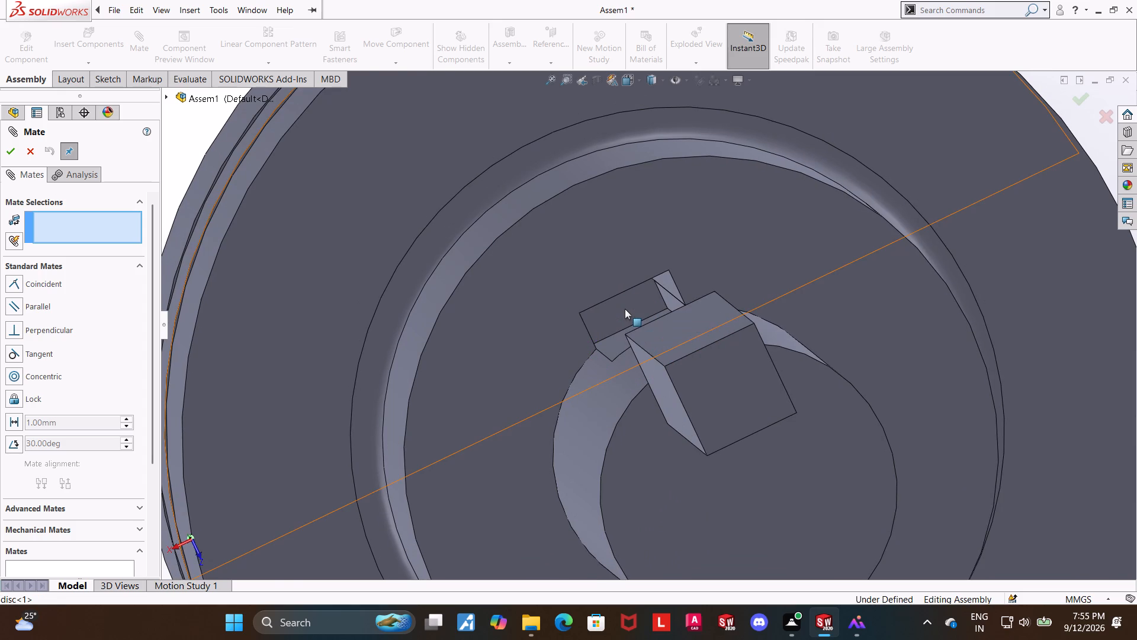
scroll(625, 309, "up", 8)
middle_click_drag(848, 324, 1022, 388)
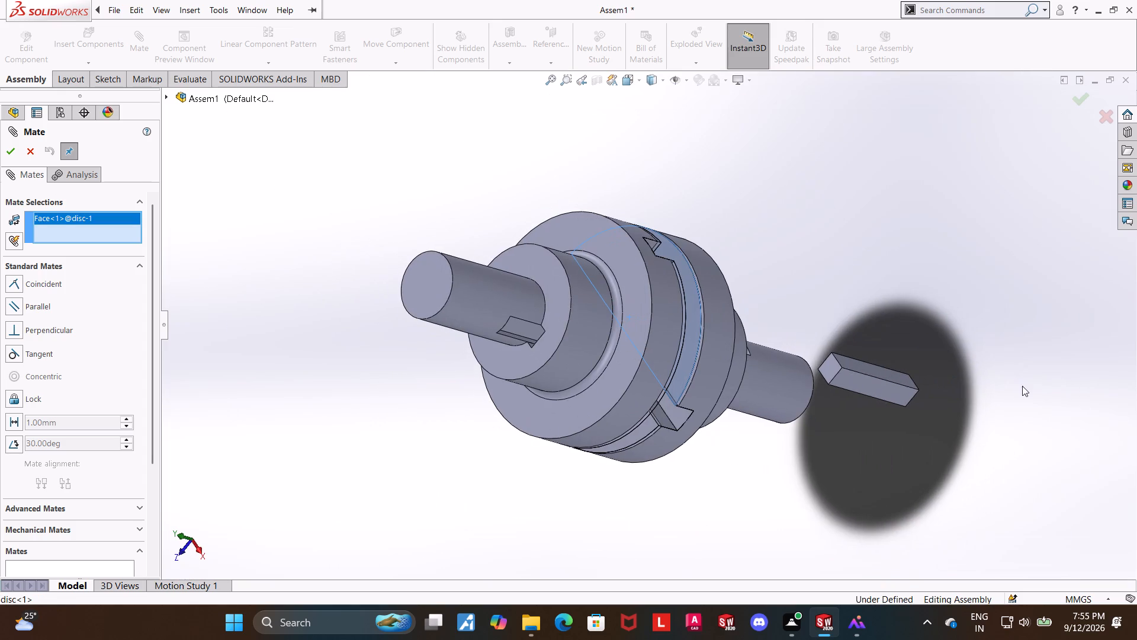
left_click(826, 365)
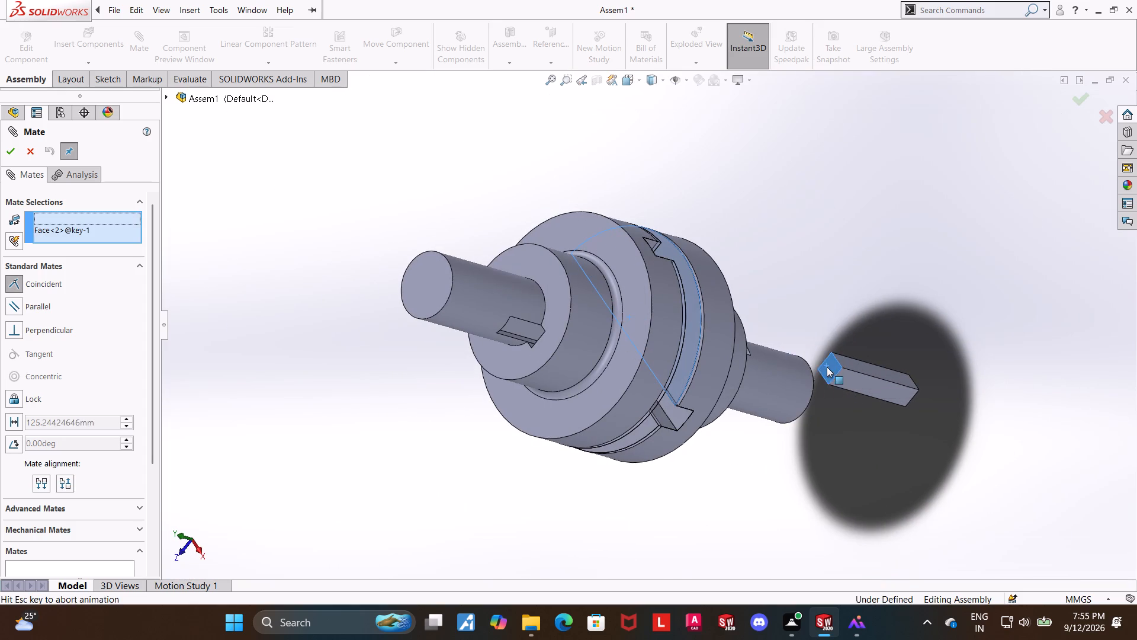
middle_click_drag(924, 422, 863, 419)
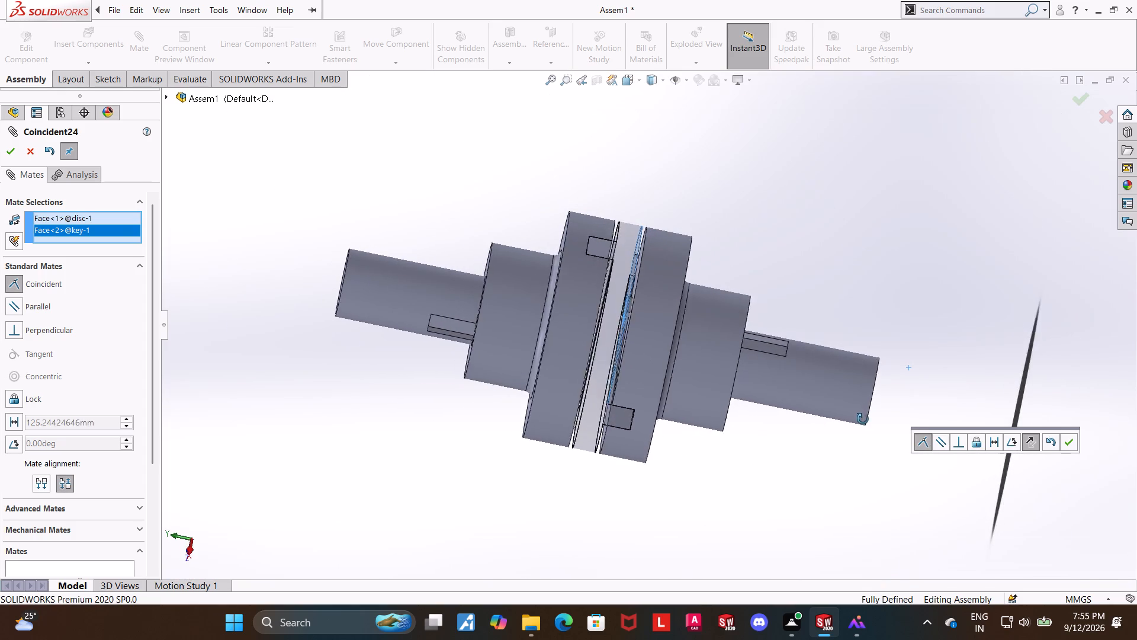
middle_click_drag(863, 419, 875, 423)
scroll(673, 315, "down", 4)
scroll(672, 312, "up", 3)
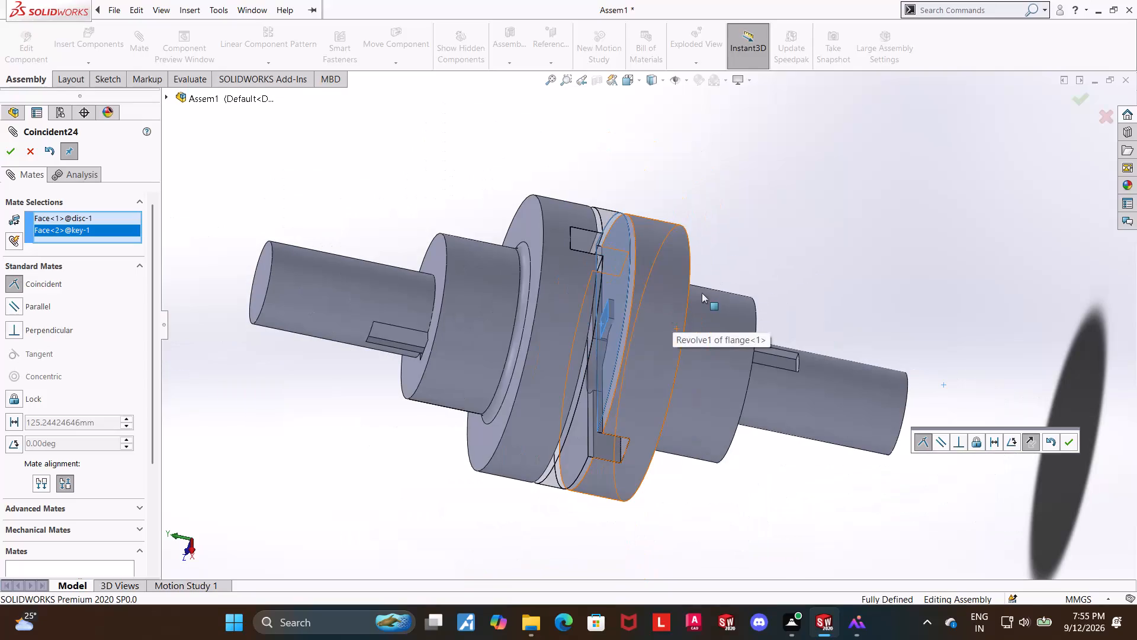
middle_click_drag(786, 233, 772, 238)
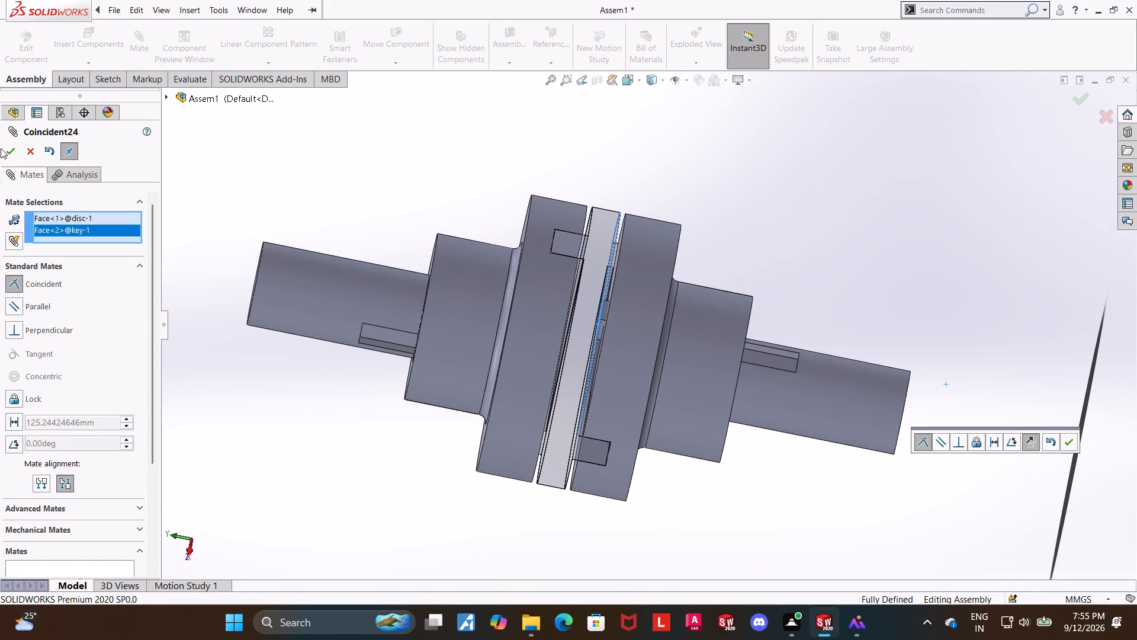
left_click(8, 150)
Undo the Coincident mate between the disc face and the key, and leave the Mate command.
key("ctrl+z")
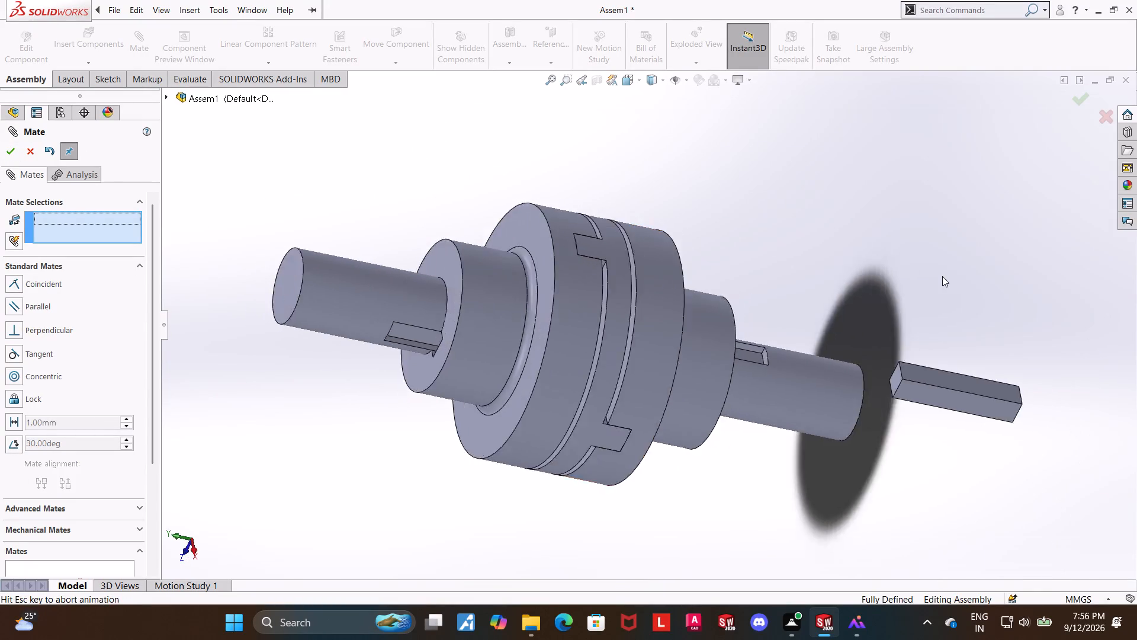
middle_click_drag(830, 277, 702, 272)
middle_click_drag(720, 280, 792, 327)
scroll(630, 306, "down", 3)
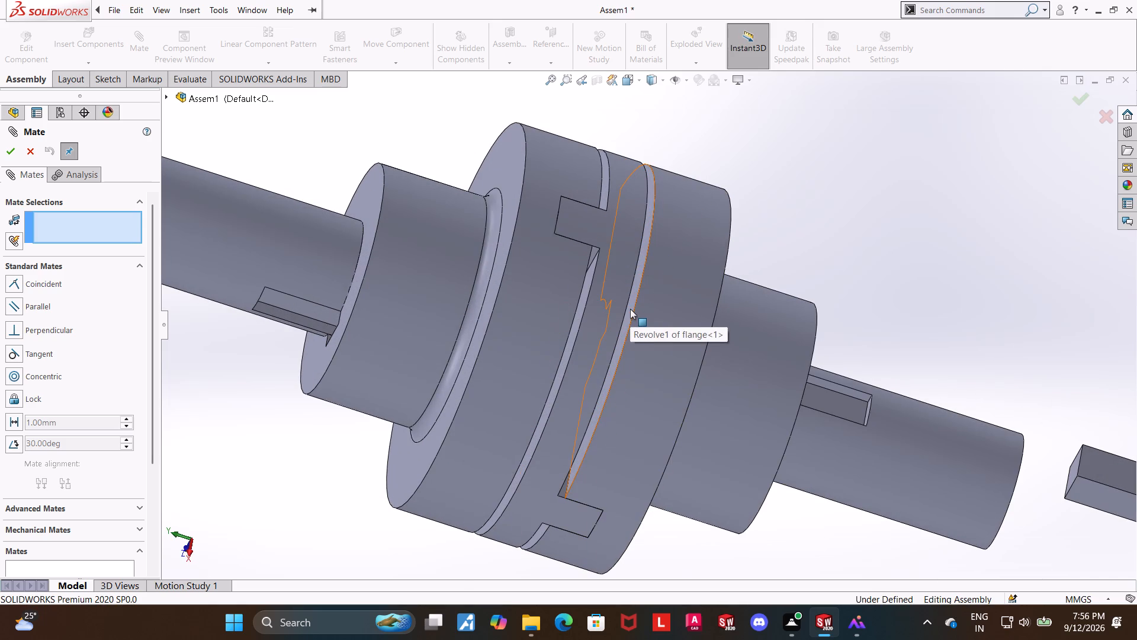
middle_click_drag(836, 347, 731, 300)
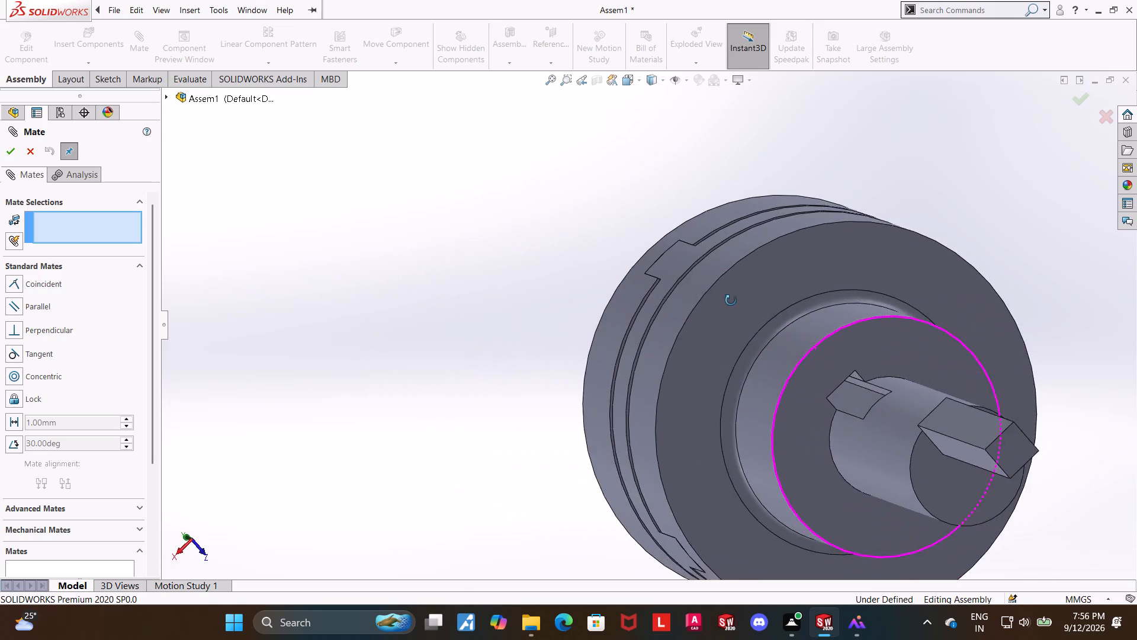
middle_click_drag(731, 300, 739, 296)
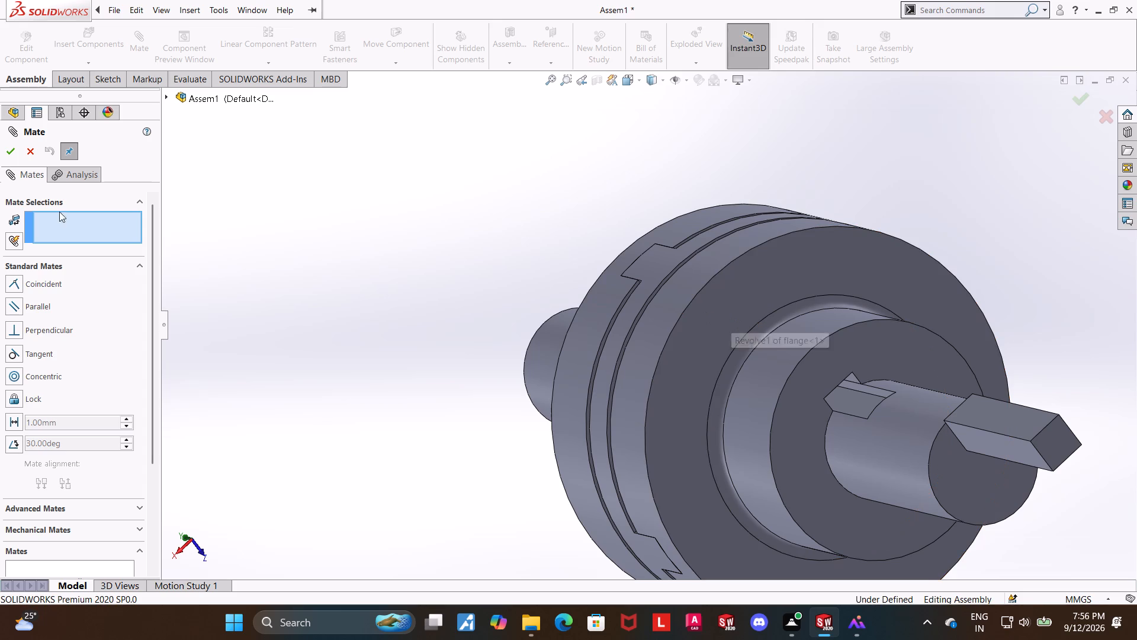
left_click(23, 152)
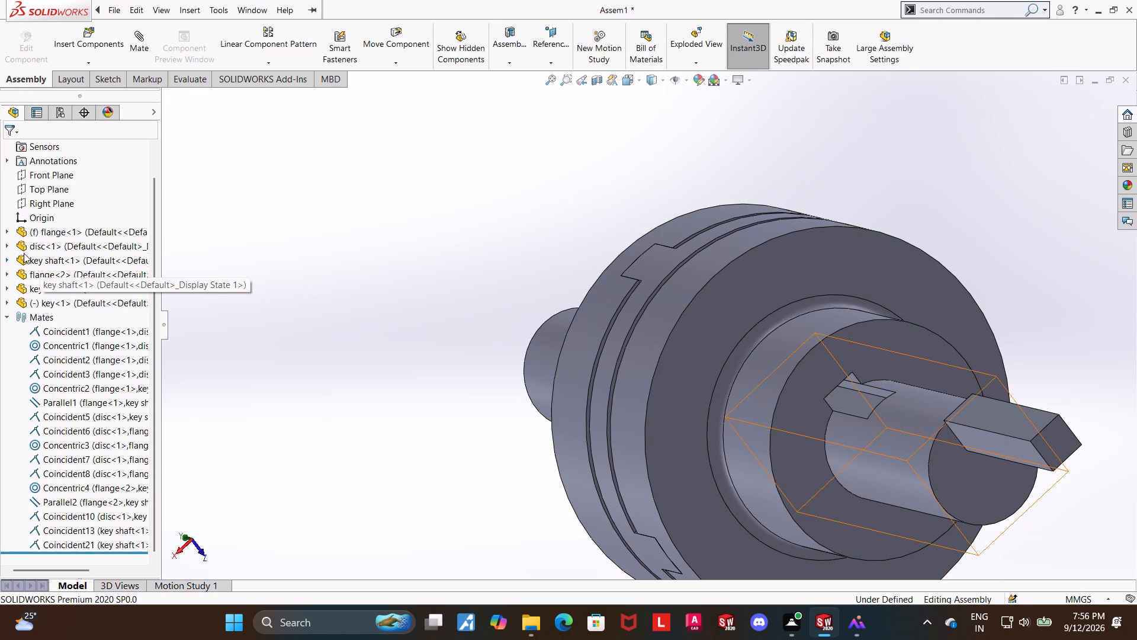
Hide the first flange to expose the first key shaft's keyway and its end at the disc.
middle_click_drag(416, 335, 444, 359)
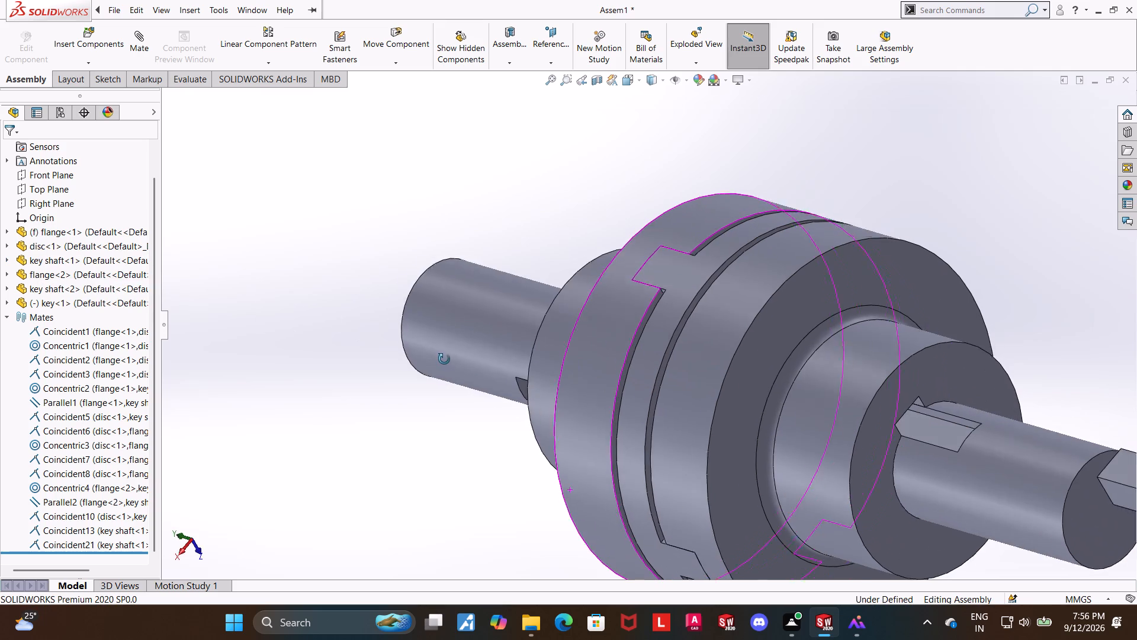
middle_click_drag(444, 359, 441, 360)
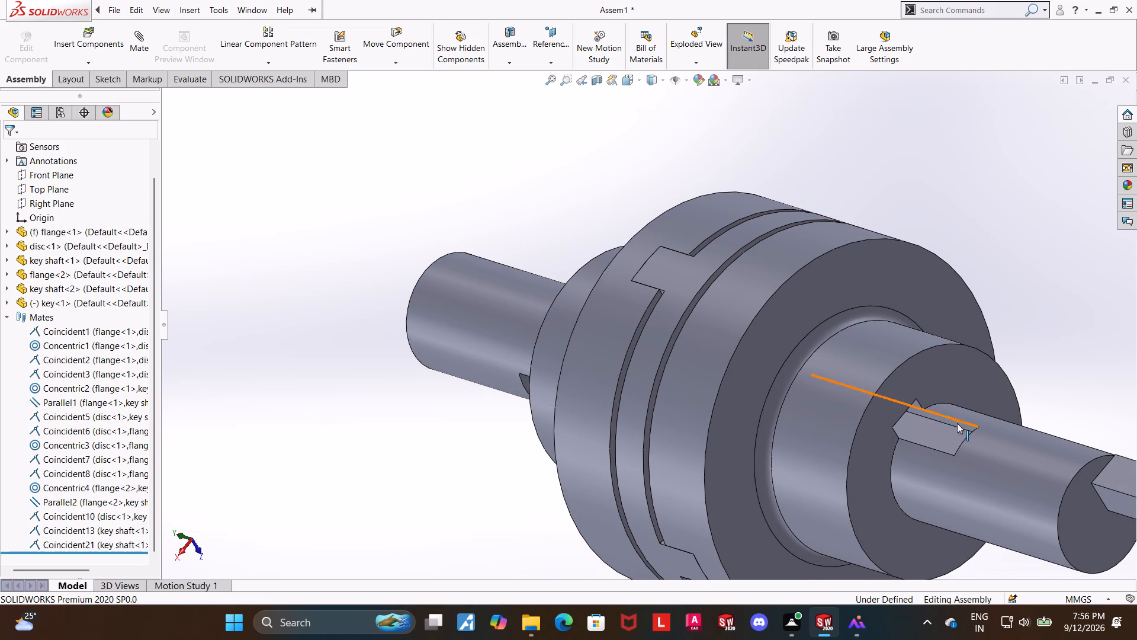
middle_click_drag(926, 424, 932, 424)
right_click(698, 350)
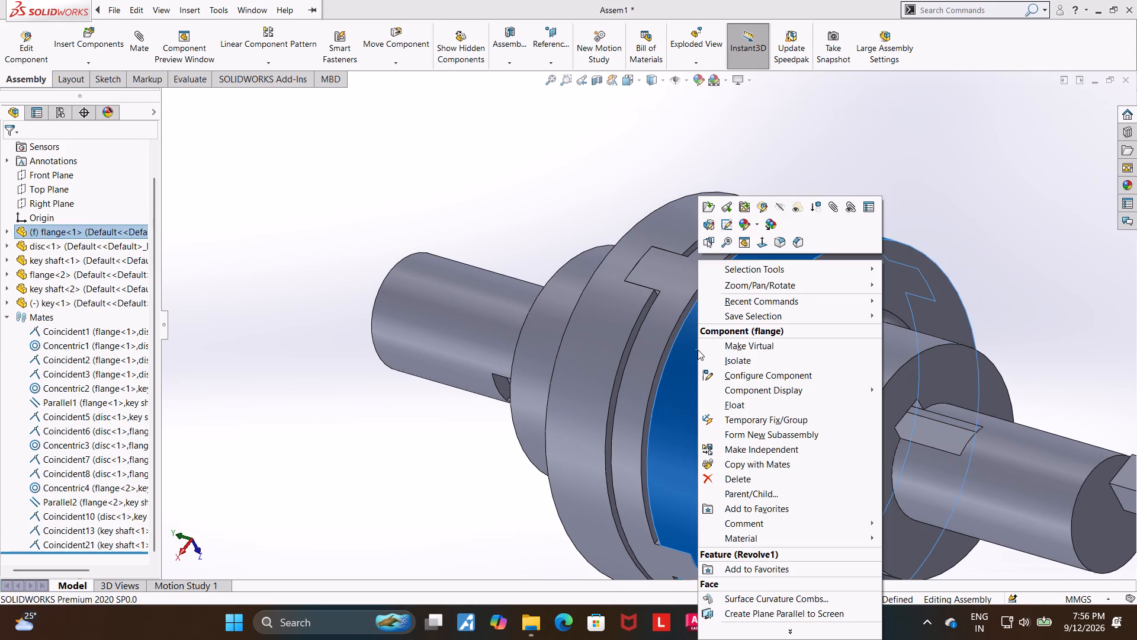
left_click(783, 207)
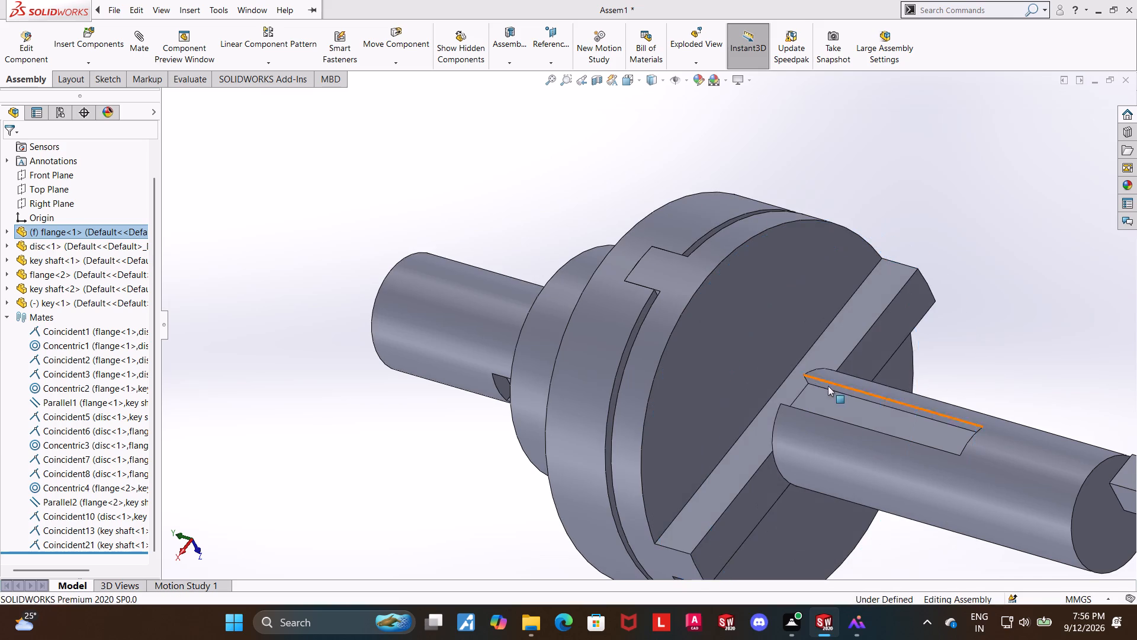
Add a Coincident mate between the first key shaft's end face at the disc and the key's end face, and leave the Mate command.
middle_click_drag(823, 395, 882, 426)
scroll(823, 398, "down", 1)
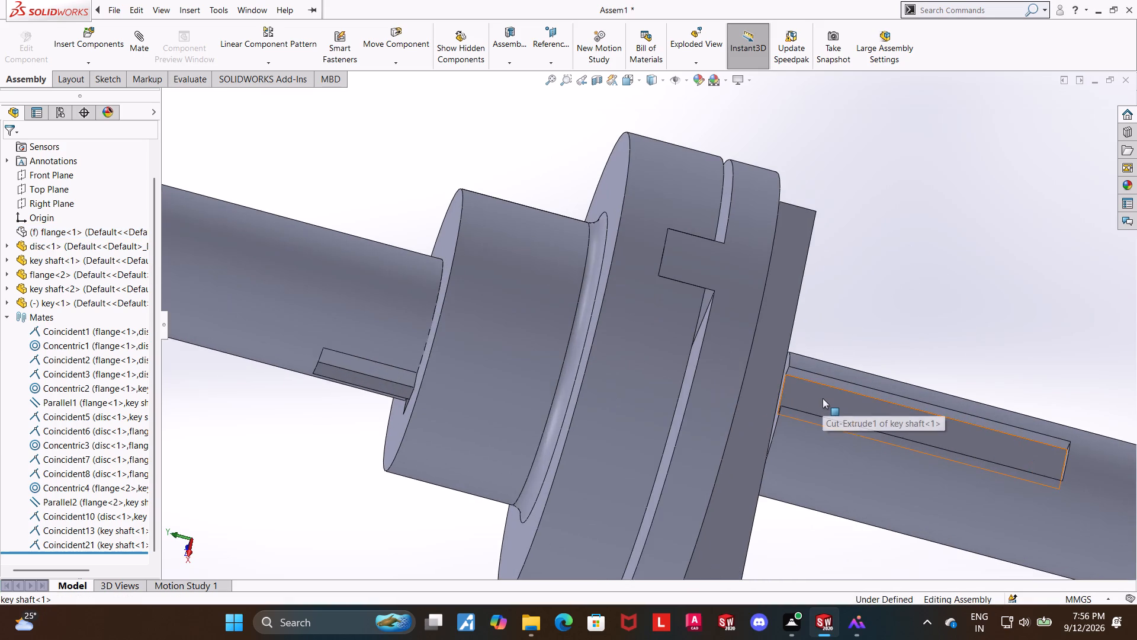
scroll(823, 398, "down", 7)
middle_click_drag(839, 171, 859, 208)
scroll(843, 215, "up", 2)
middle_click_drag(754, 233, 738, 232)
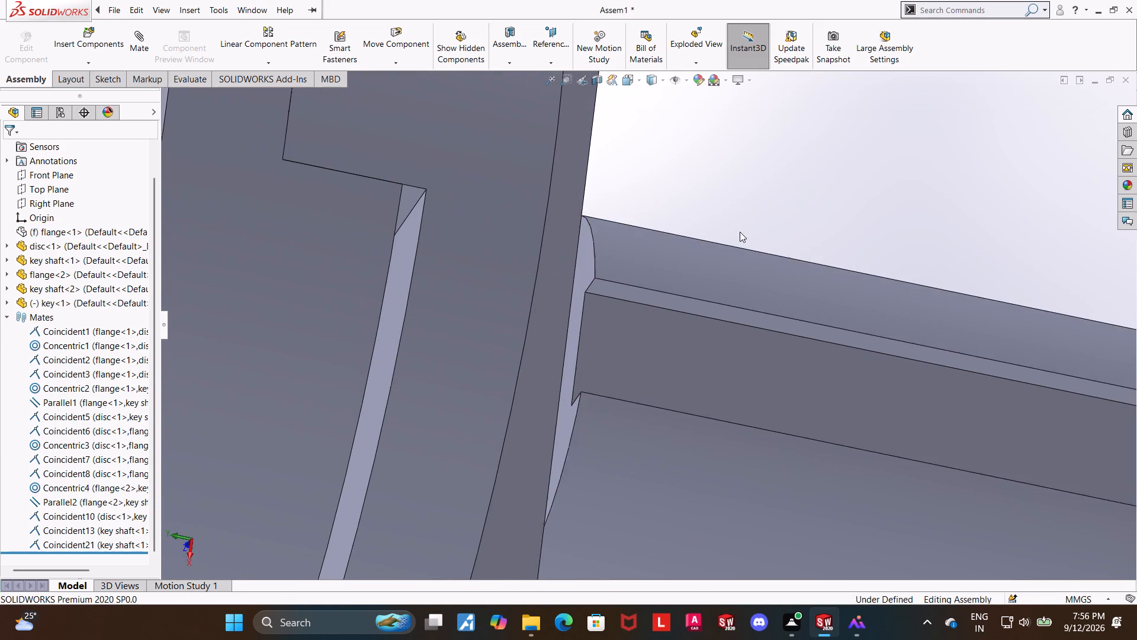
left_click(580, 264)
scroll(631, 264, "up", 6)
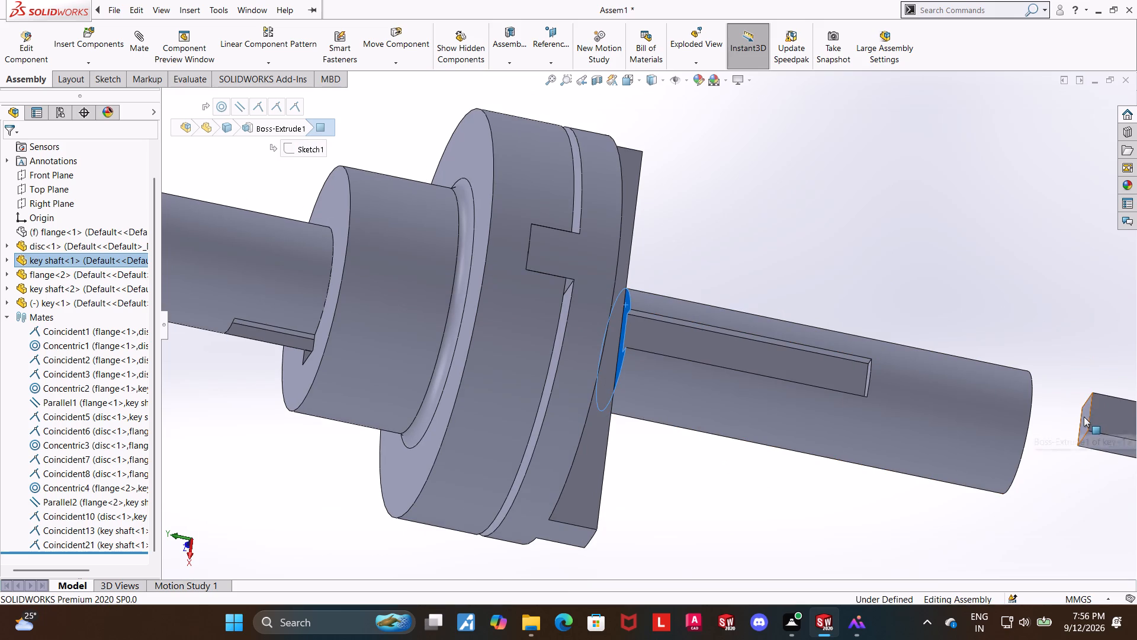
left_click(1084, 417, "ctrl")
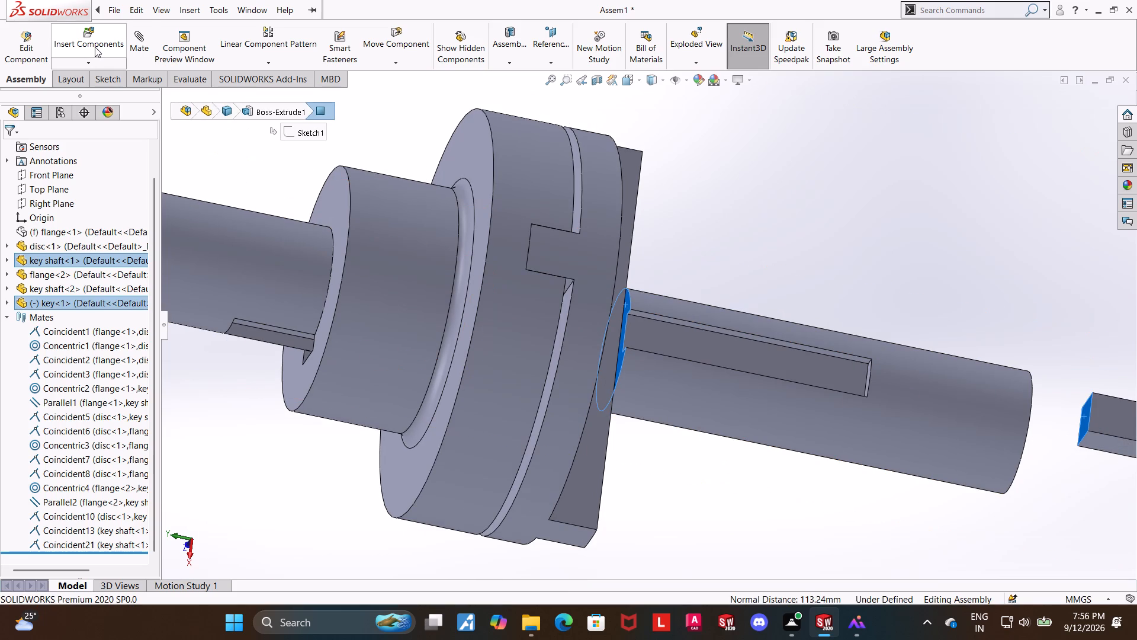
left_click(142, 37)
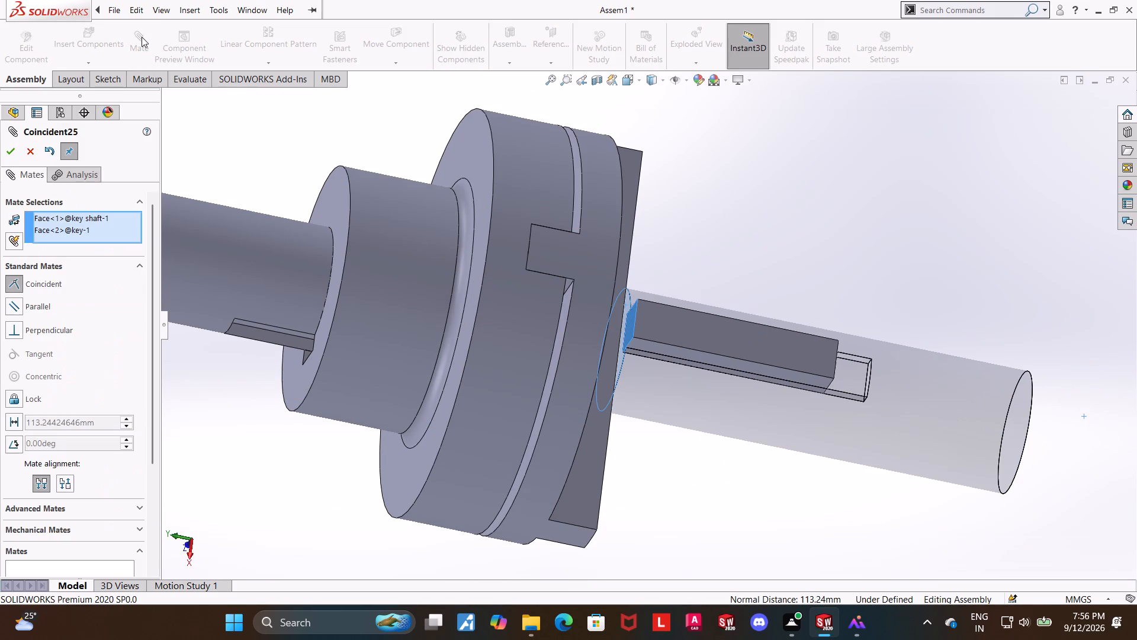
left_click(11, 146)
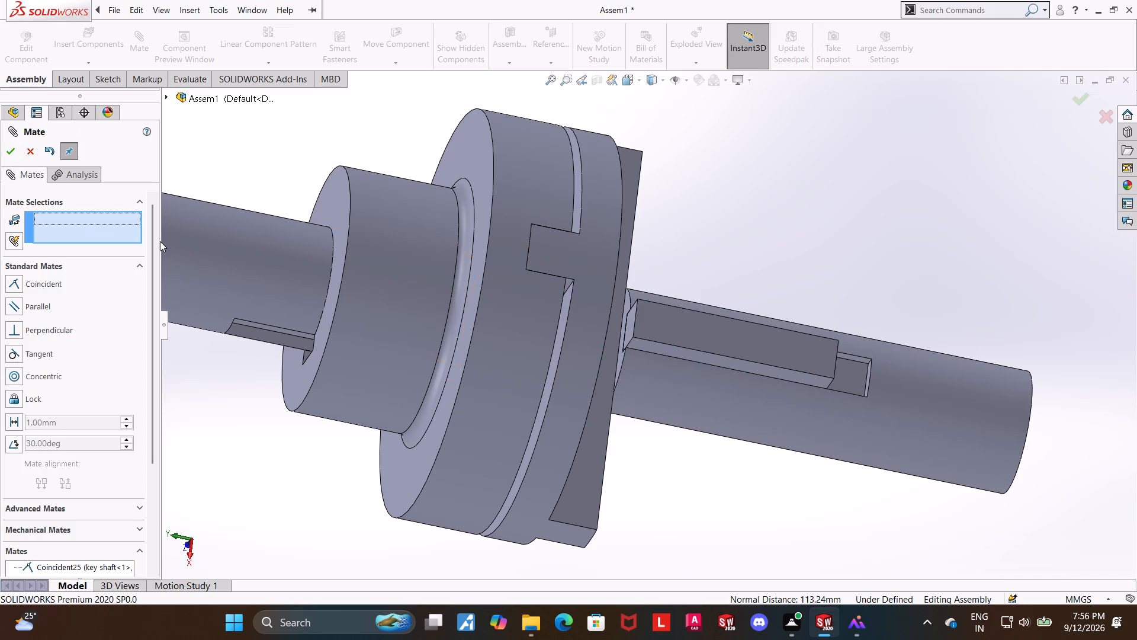
left_click(666, 498)
scroll(645, 354, "down", 5)
middle_click_drag(759, 182, 781, 246)
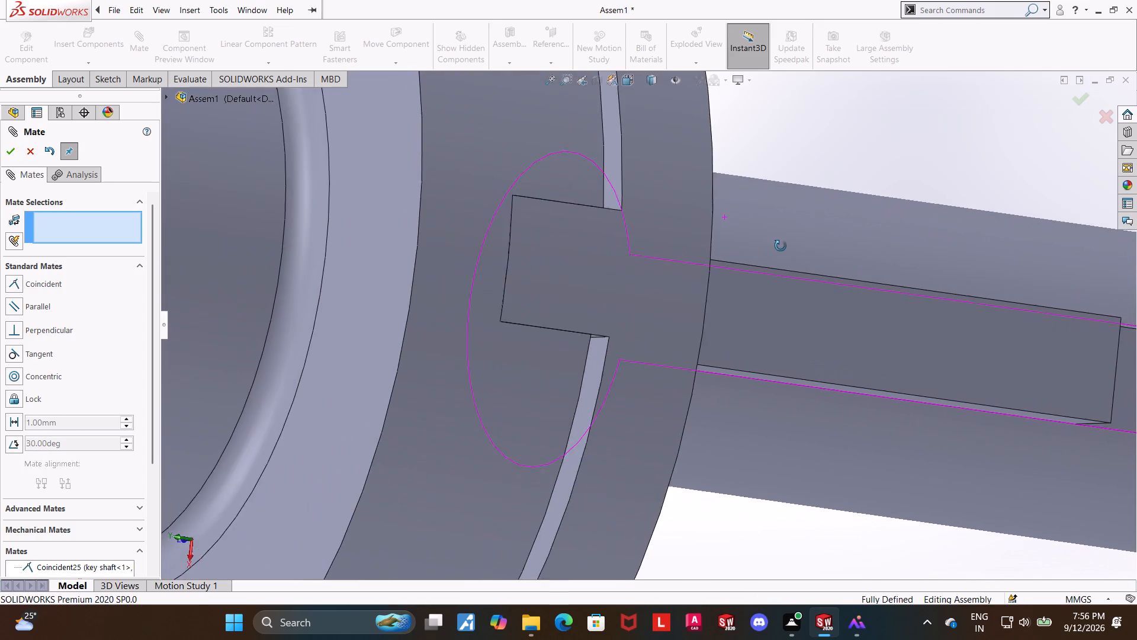
middle_click_drag(781, 246, 749, 242)
left_click(794, 136)
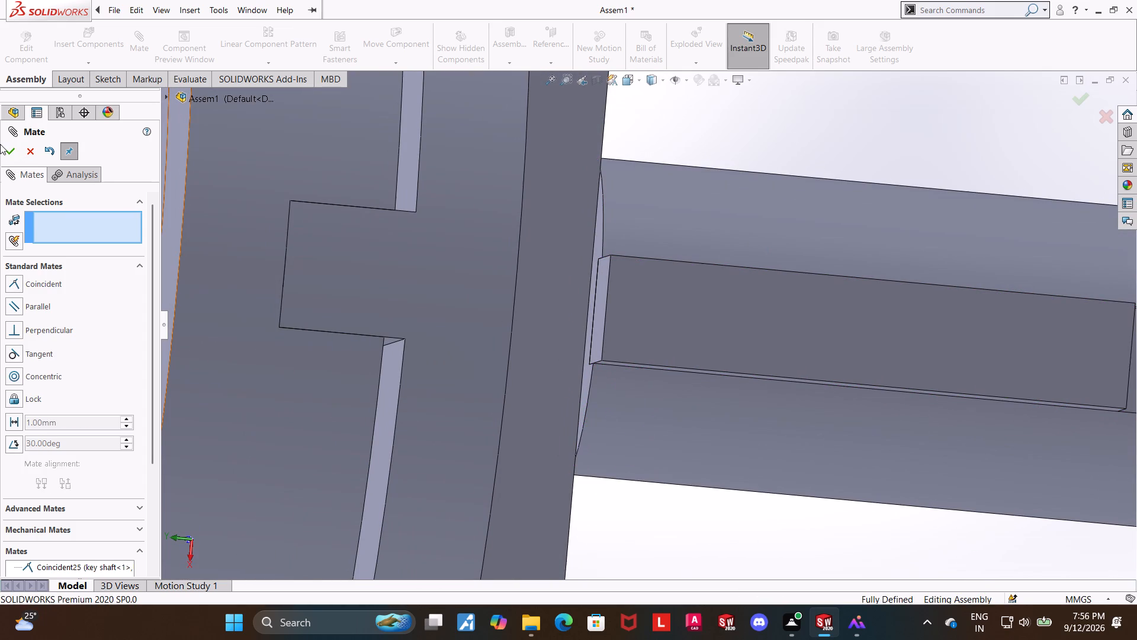
left_click(24, 152)
Show the hidden first flange again.
right_click(49, 233)
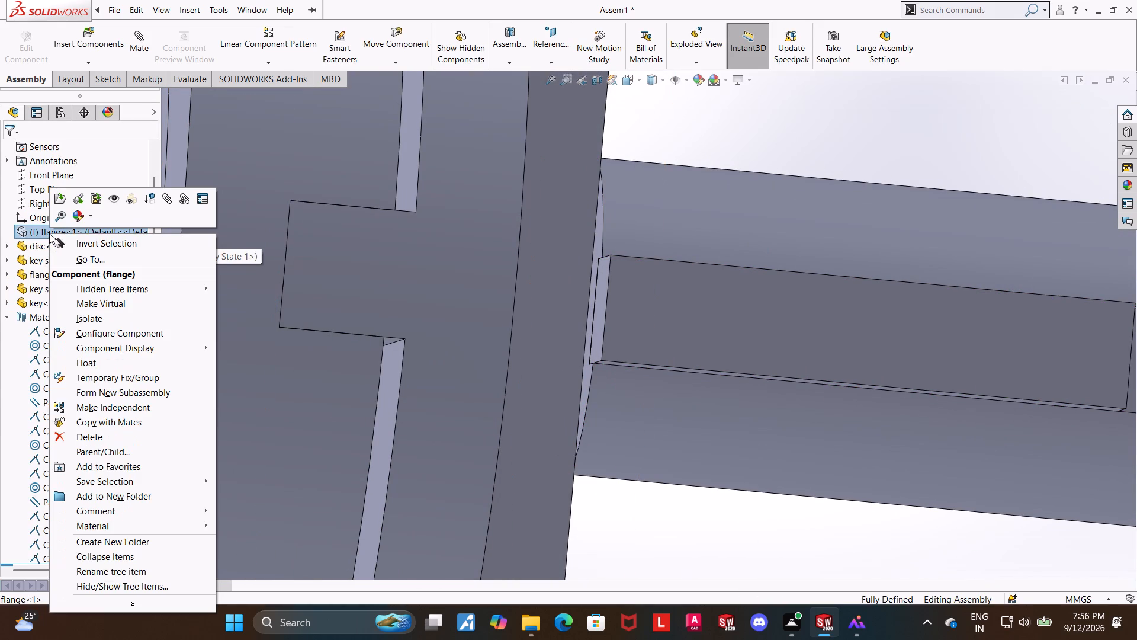
left_click(111, 194)
scroll(403, 321, "up", 5)
scroll(635, 444, "up", 1)
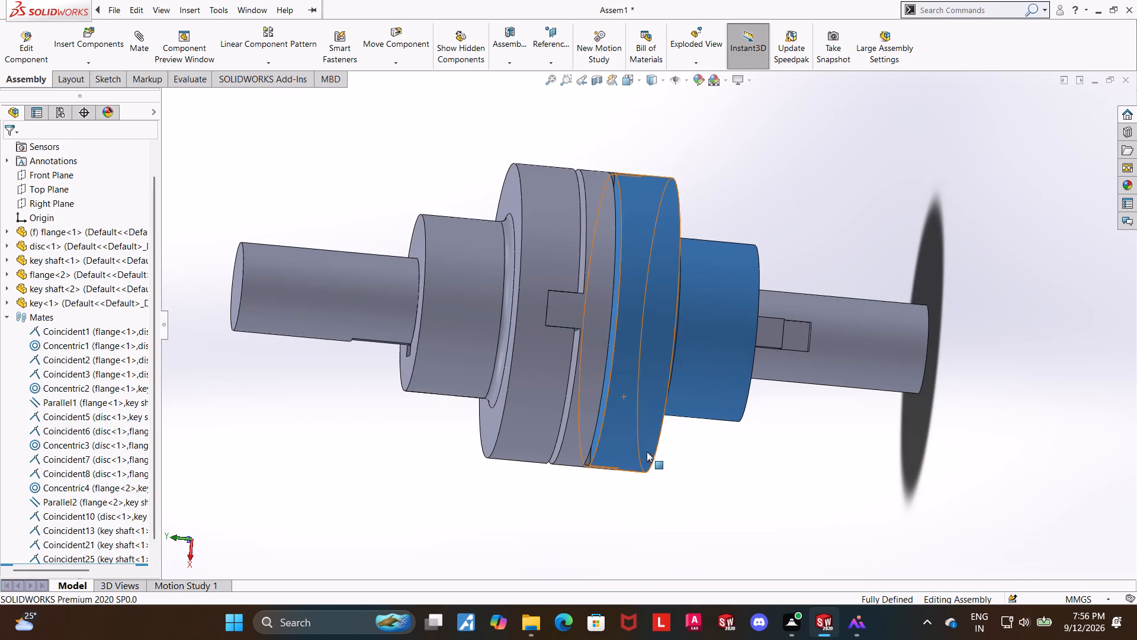
scroll(647, 452, "up", 1)
left_click(707, 459)
Insert a second instance of the key part and place it in free space beside the second flange.
middle_click_drag(769, 423, 827, 251)
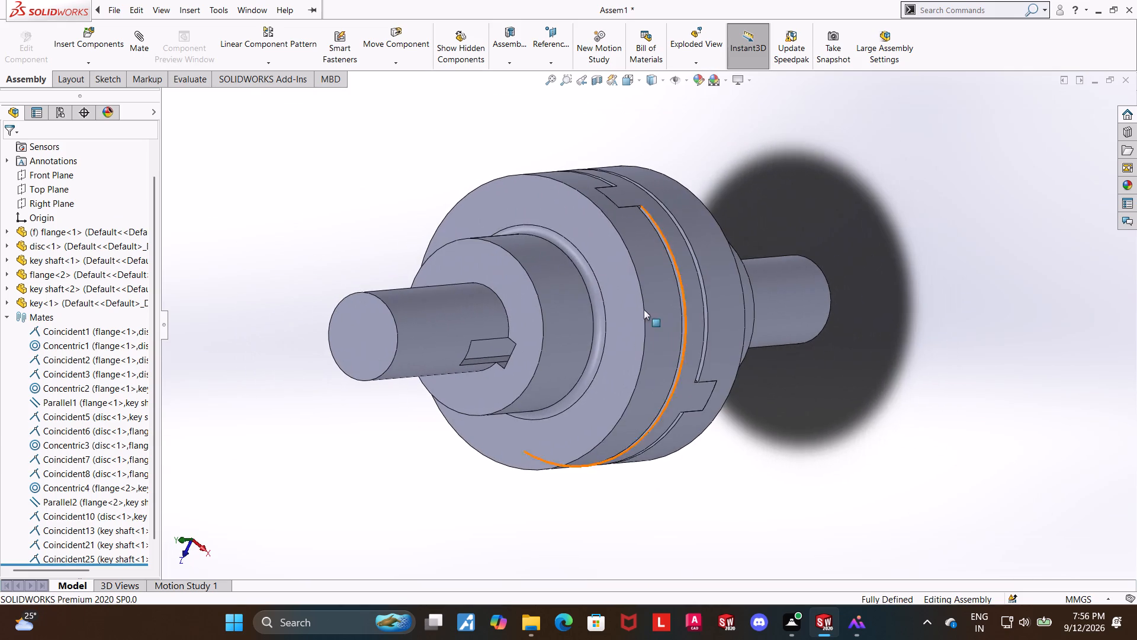
scroll(494, 352, "down", 1)
middle_click_drag(490, 384, 521, 360)
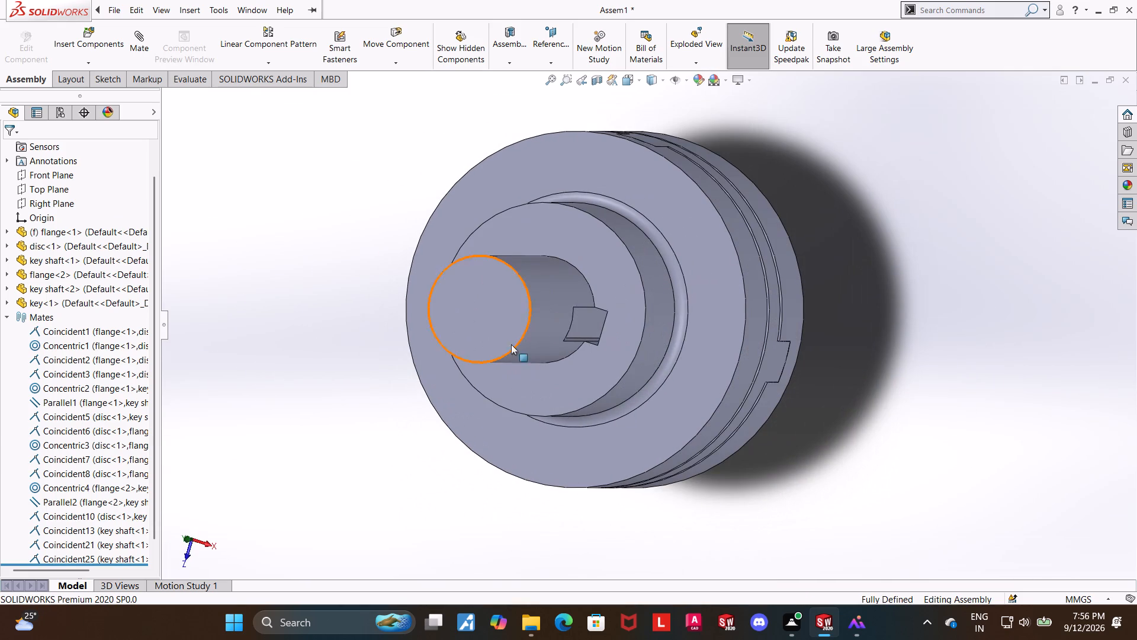
left_click(92, 33)
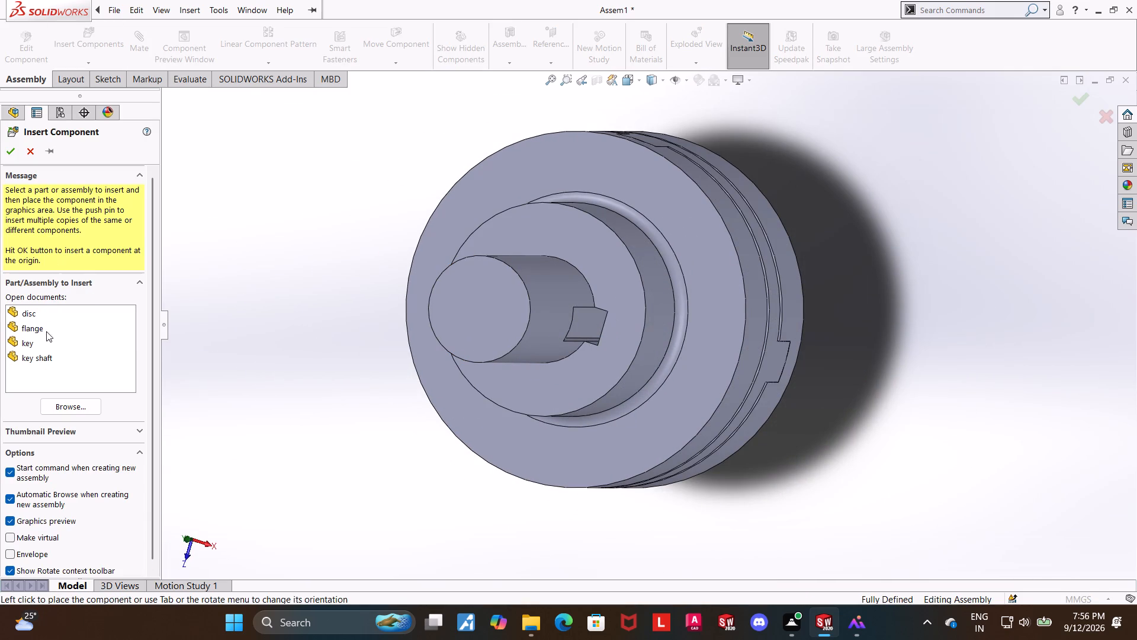
left_click(32, 345)
left_click(285, 352)
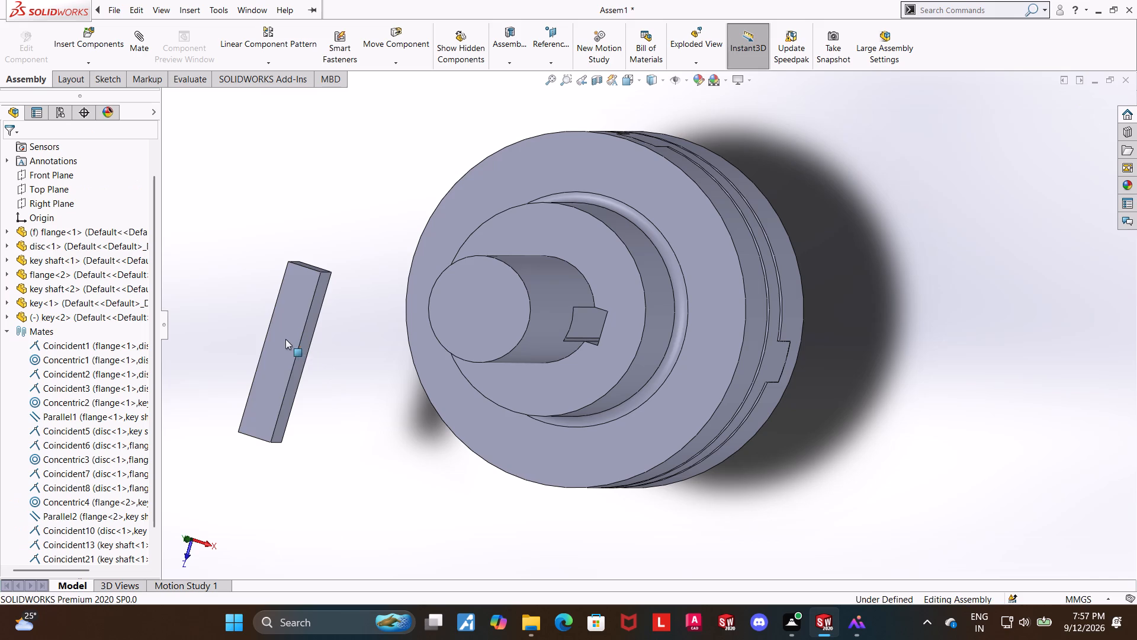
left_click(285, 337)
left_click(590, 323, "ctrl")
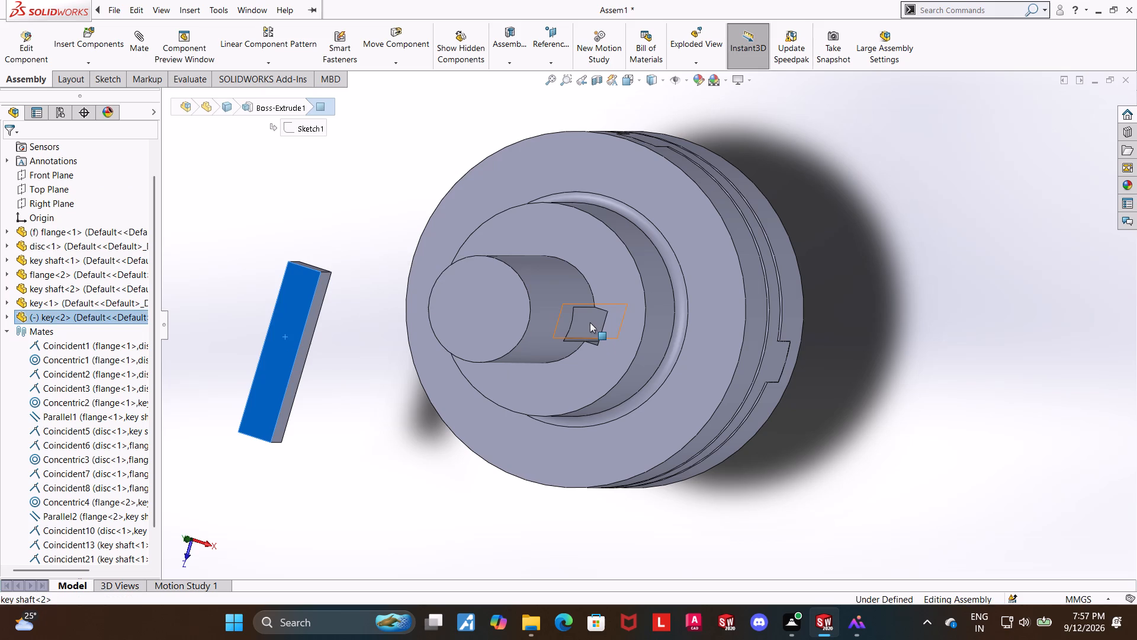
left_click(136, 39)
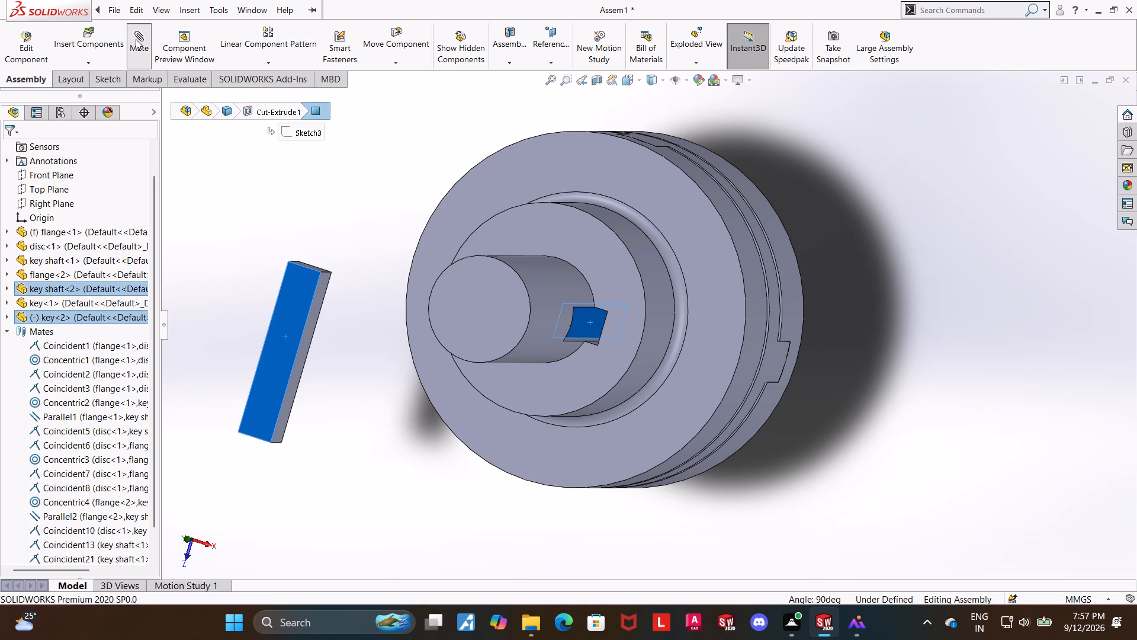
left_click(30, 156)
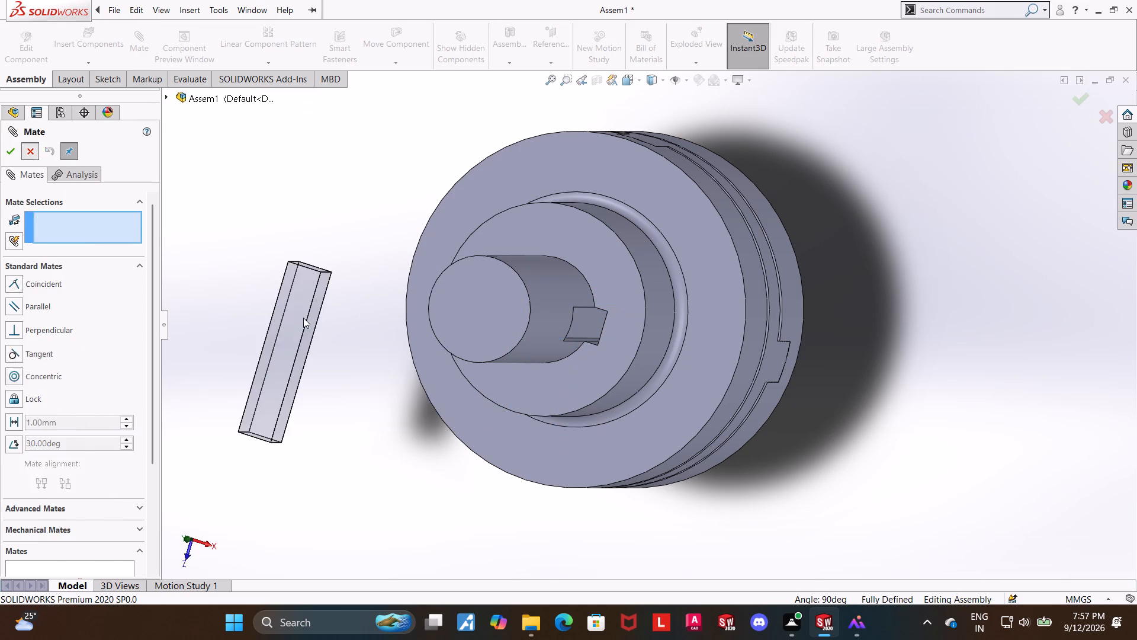
Rotate the second key with the move triad to roughly follow the shaft's length, and move it clear above the second key shaft.
left_click_drag(278, 353, 359, 446)
right_click(359, 445)
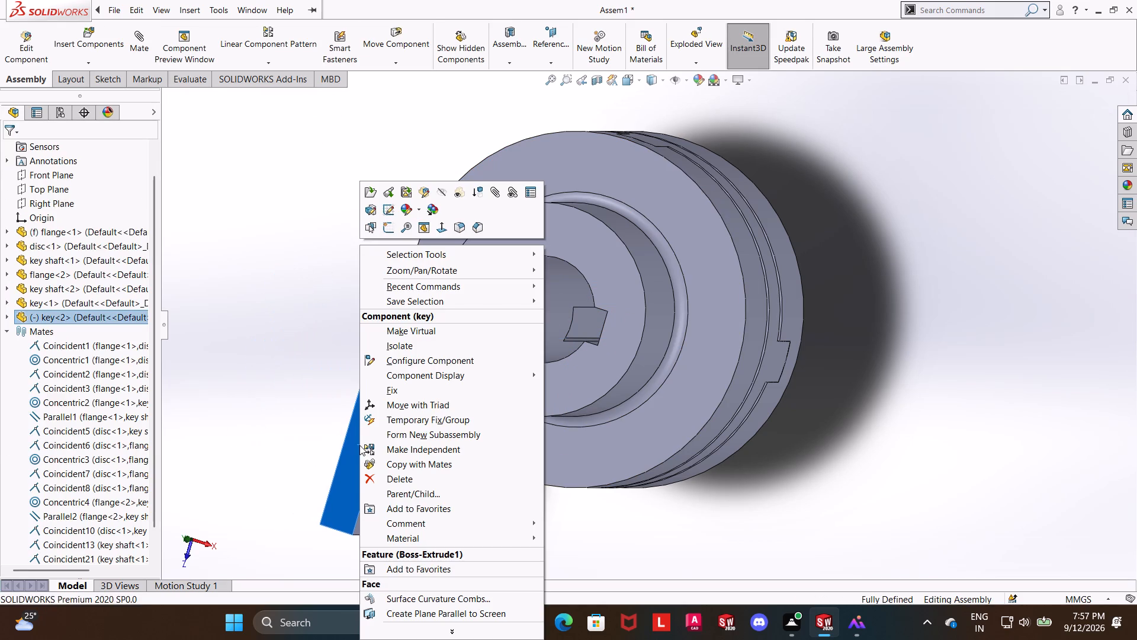
left_click(406, 406)
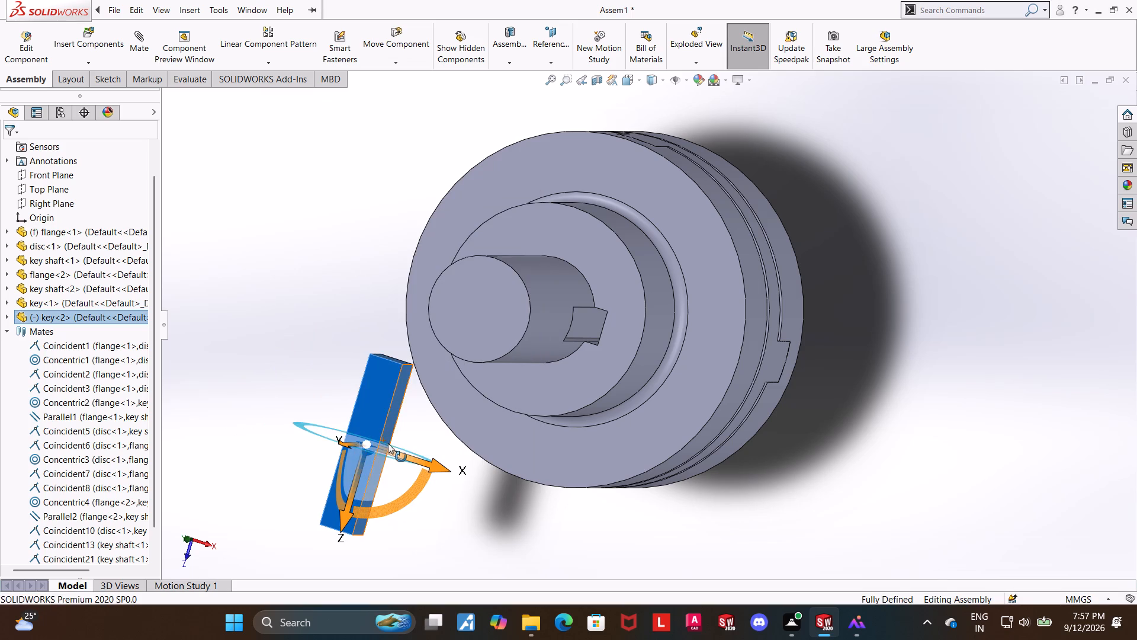
middle_click_drag(378, 404, 341, 406)
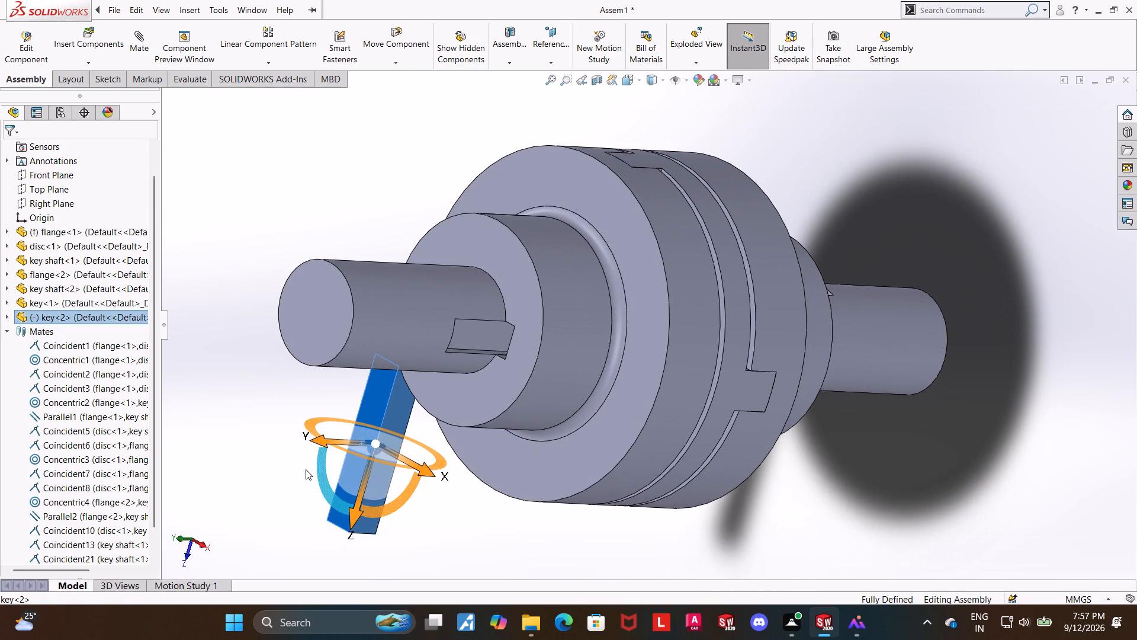
left_click_drag(318, 466, 377, 343)
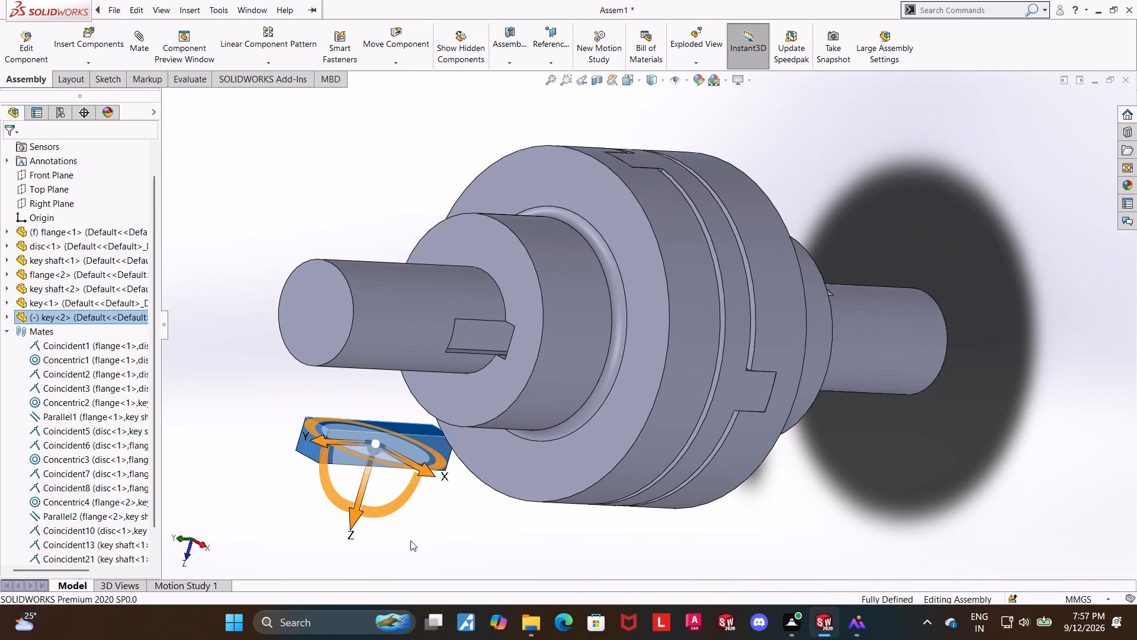
left_click(410, 540)
left_click_drag(355, 443, 512, 391)
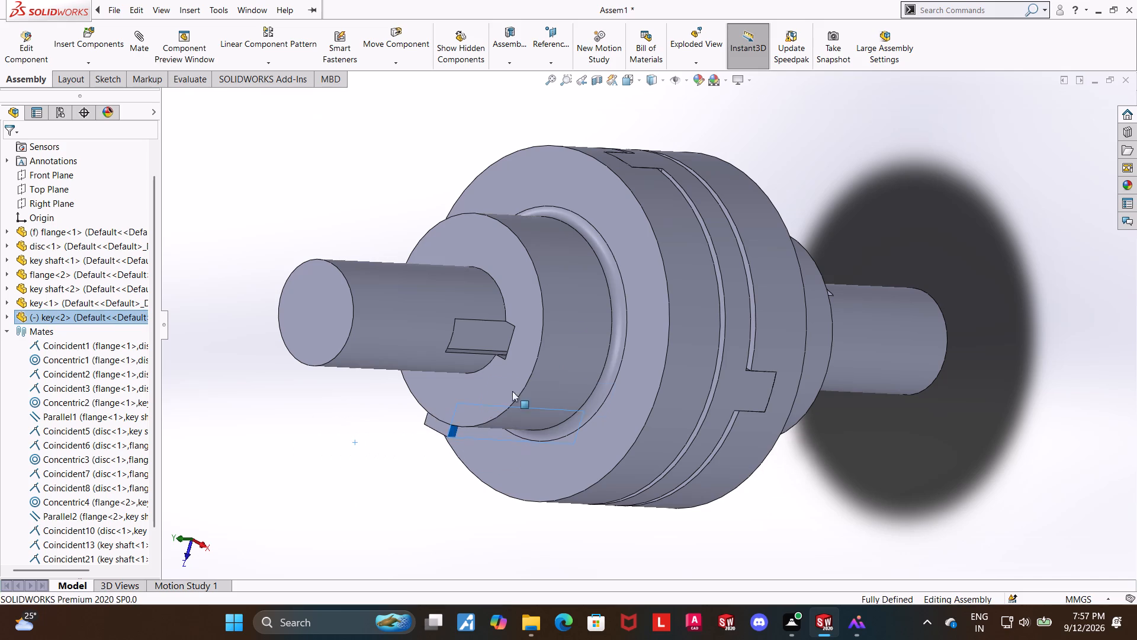
left_click_drag(512, 391, 378, 143)
Add a Coincident mate between the second key's long face and the floor of the second key shaft's keyway.
middle_click_drag(297, 204, 310, 223)
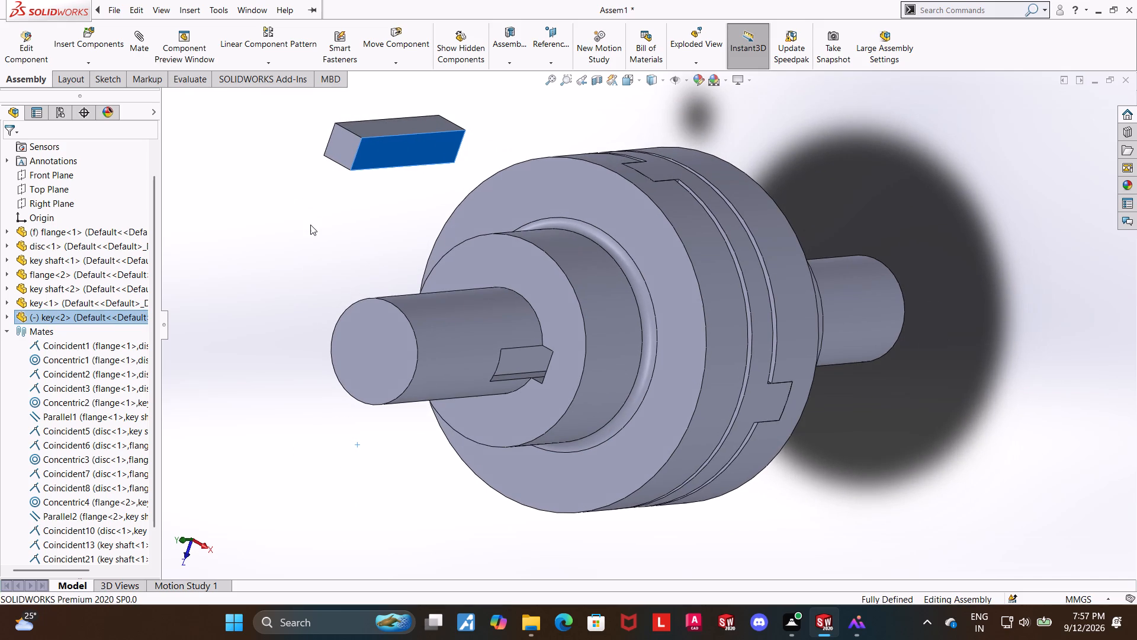
left_click(309, 225)
middle_click(277, 208)
middle_click_drag(361, 168, 384, 215)
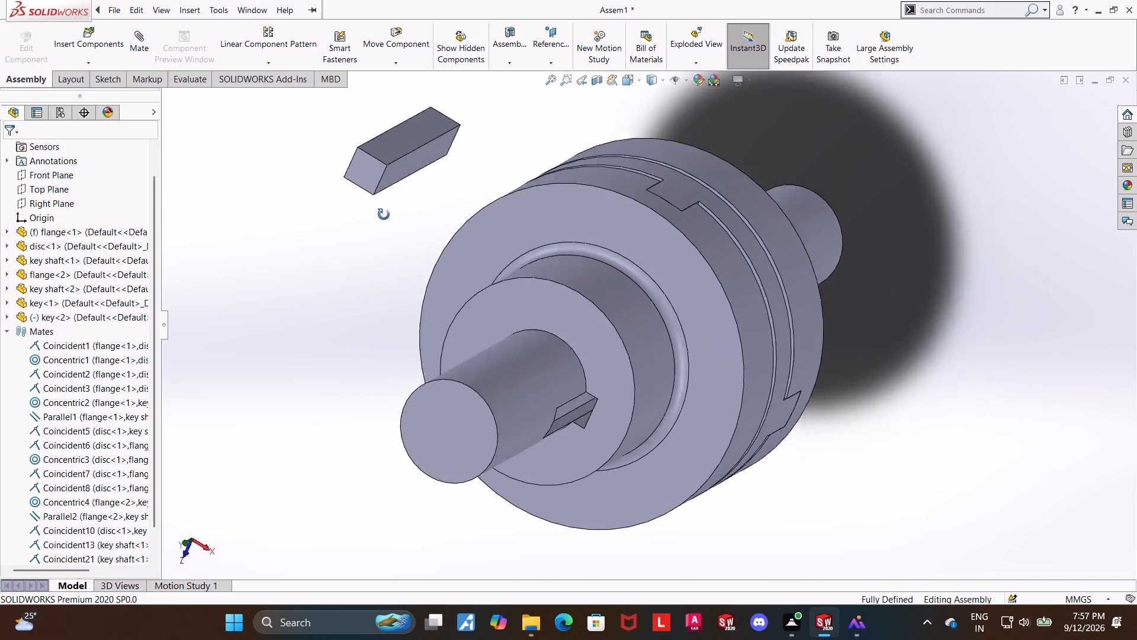
middle_click_drag(384, 215, 405, 236)
left_click(430, 164)
middle_click_drag(343, 293, 230, 203)
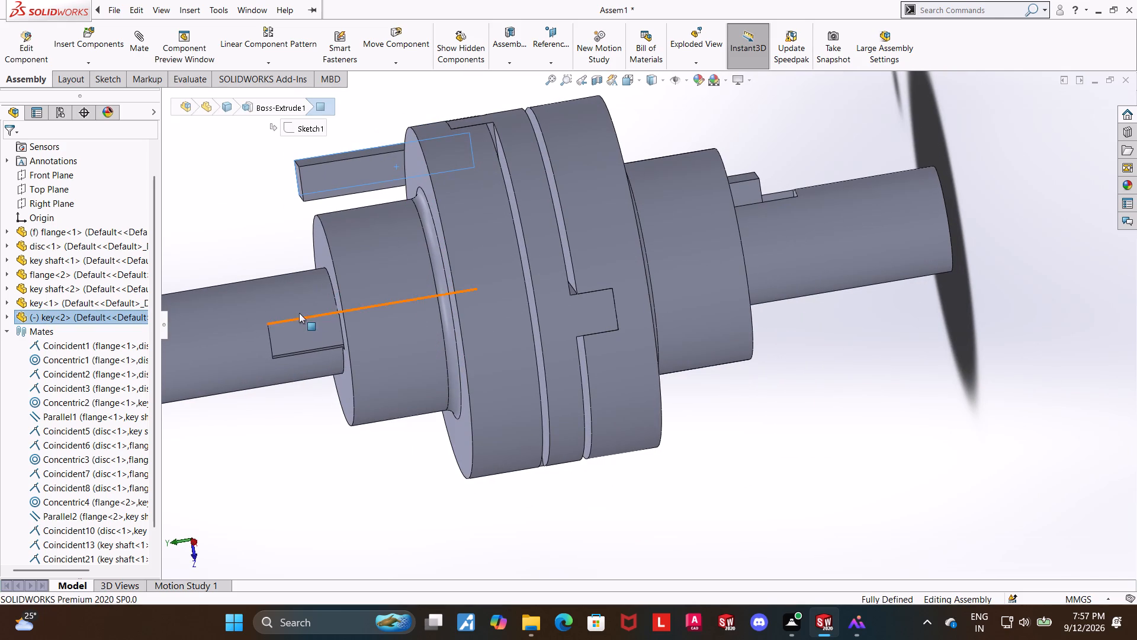
left_click(301, 341, "ctrl")
left_click(131, 41)
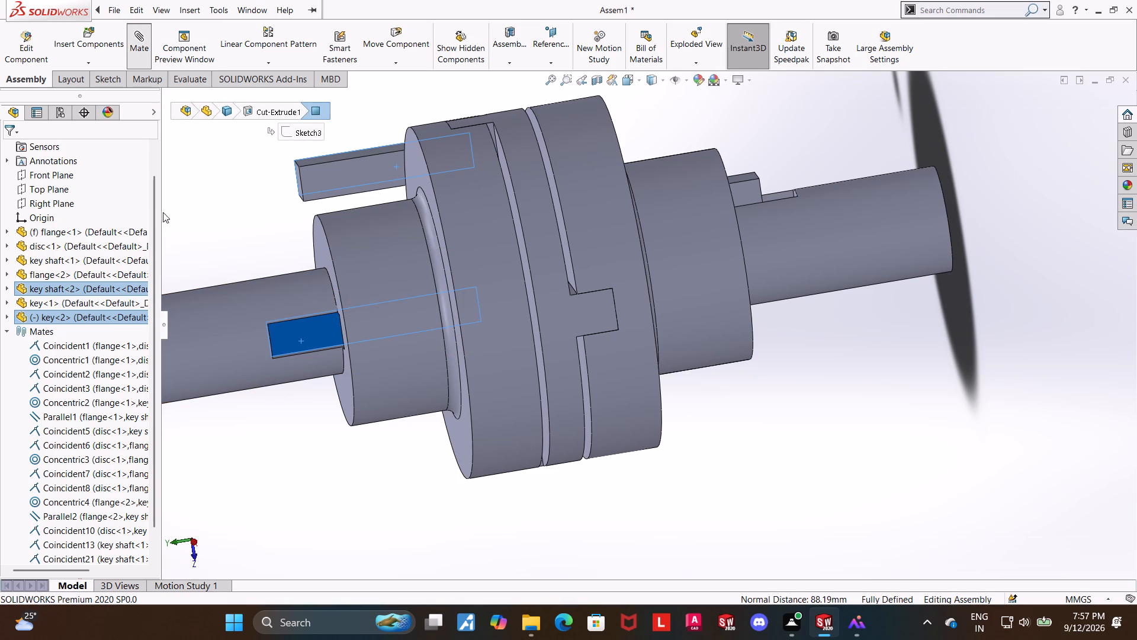
middle_click_drag(177, 250, 246, 236)
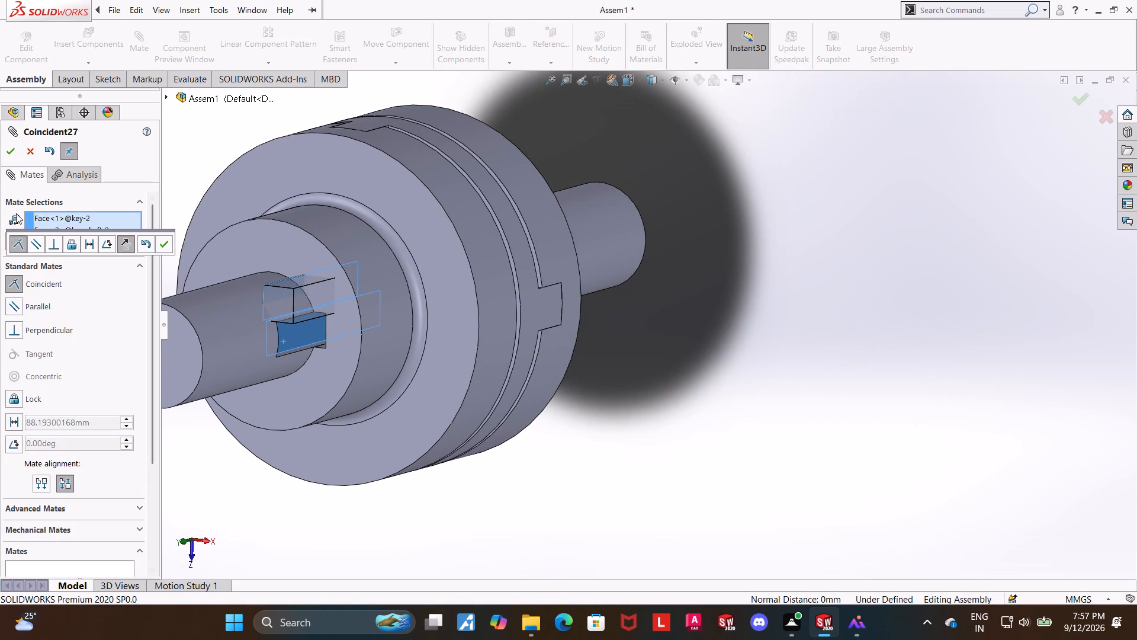
left_click(17, 151)
Add a Coincident mate between the second key's long side face and the matching side wall of the second key shaft's keyway.
scroll(227, 320, "down", 4)
middle_click_drag(301, 364, 264, 244)
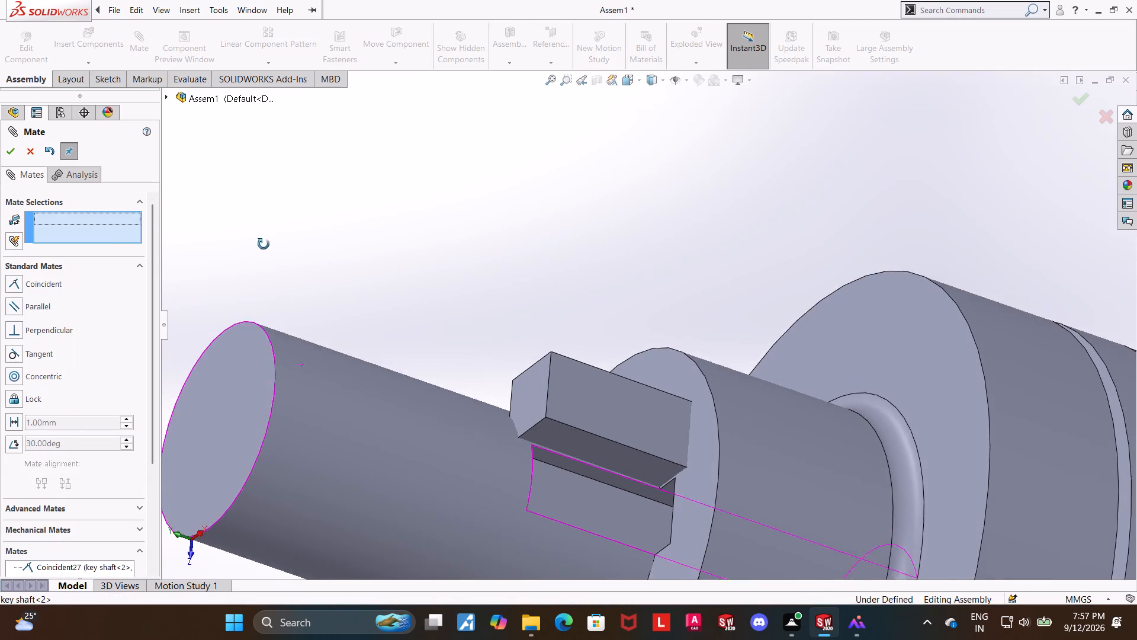
middle_click_drag(264, 244, 266, 242)
left_click(579, 444)
middle_click_drag(380, 249, 381, 418)
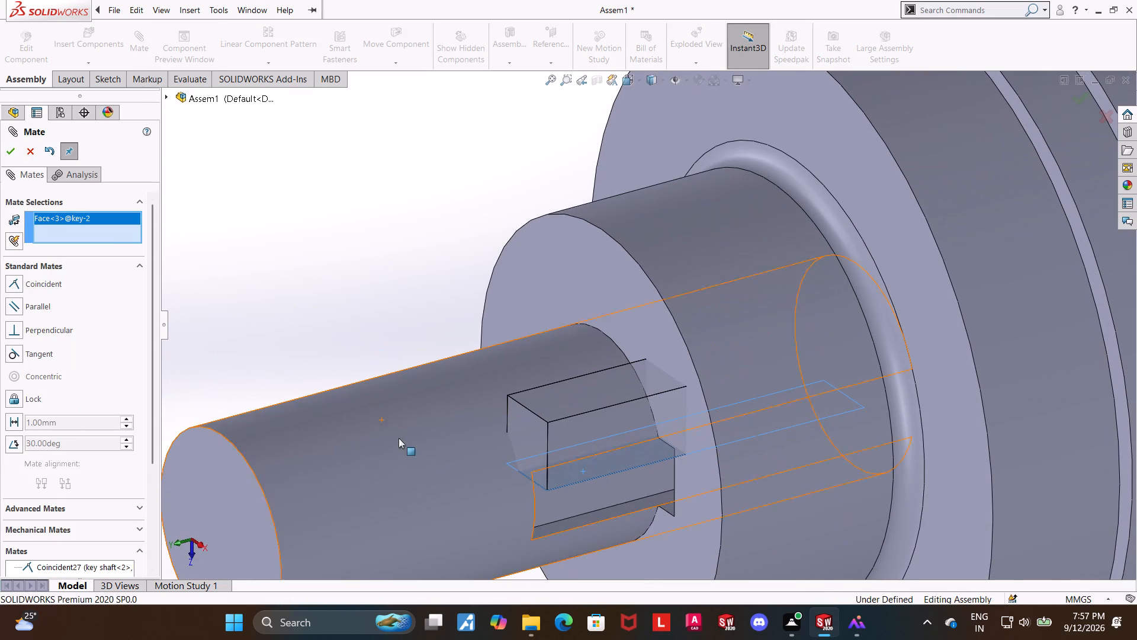
left_click(581, 522, "ctrl")
left_click(8, 156)
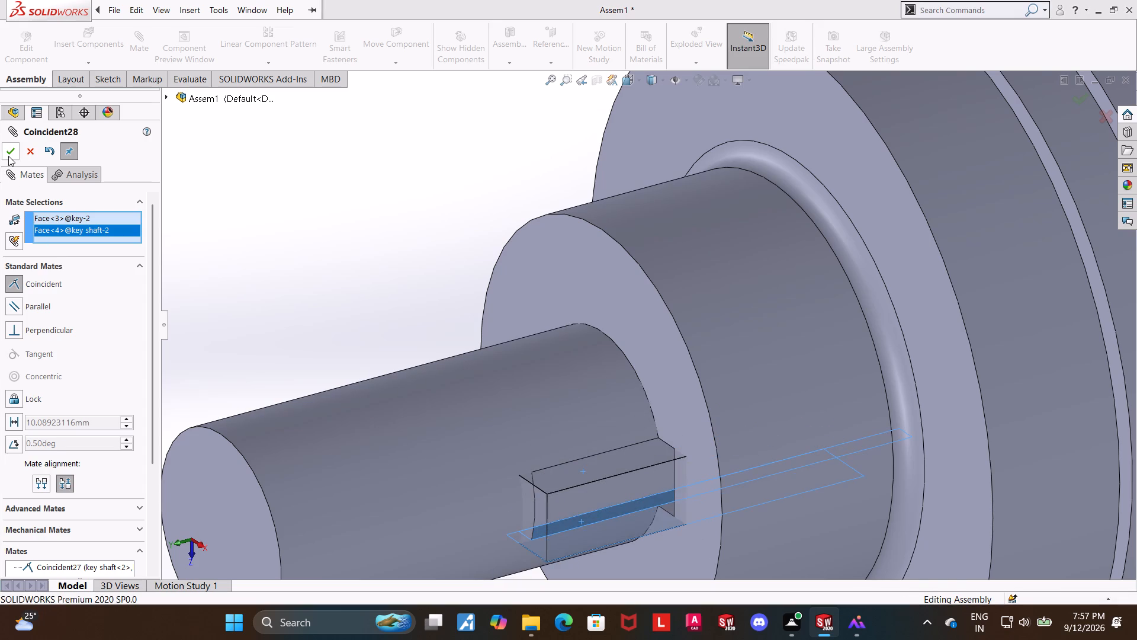
left_click(368, 263)
middle_click_drag(381, 301, 349, 168)
left_click_drag(589, 376, 610, 361)
Leave the Mate command and hide the second flange to expose the second key and its keyway.
scroll(460, 265, "up", 4)
right_click(759, 254)
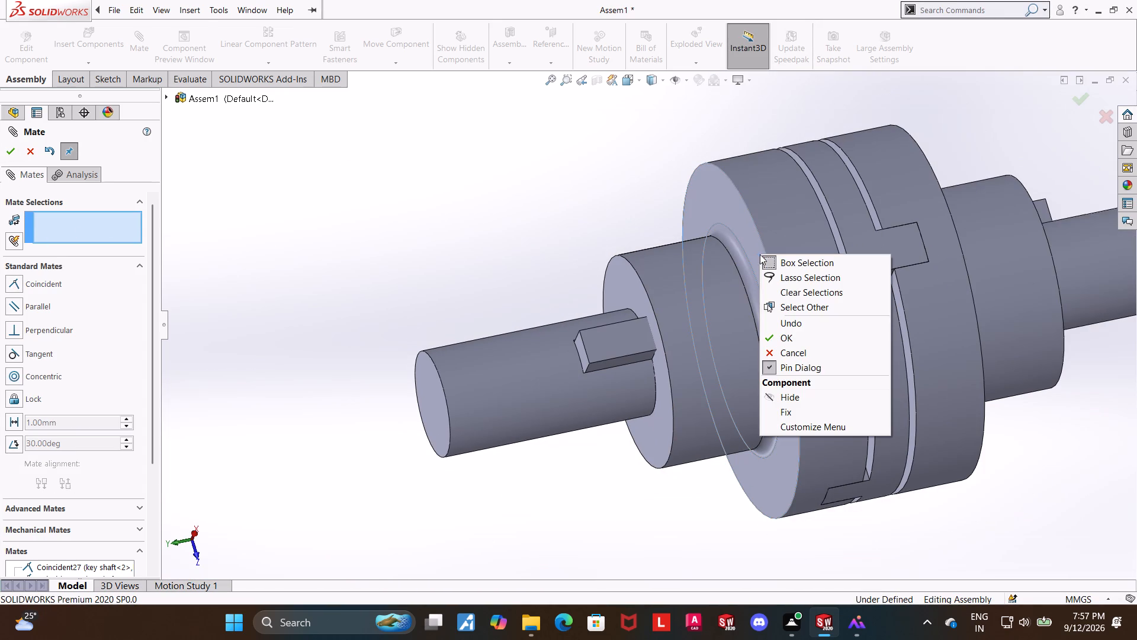
right_click(670, 248)
left_click(581, 202)
right_click(665, 271)
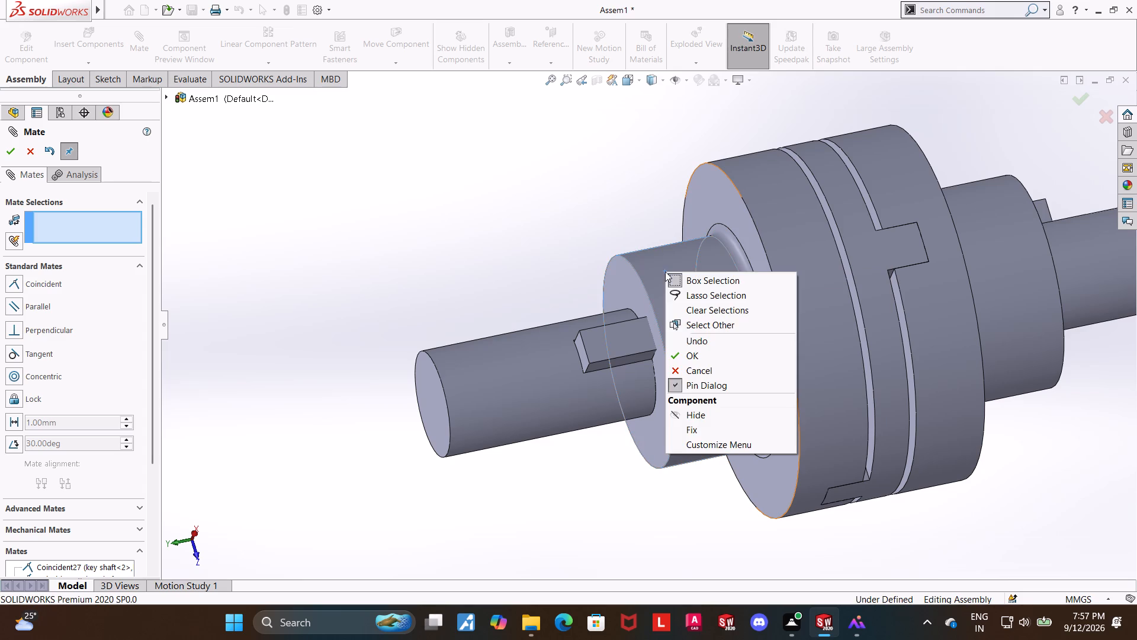
left_click(516, 203)
left_click(34, 152)
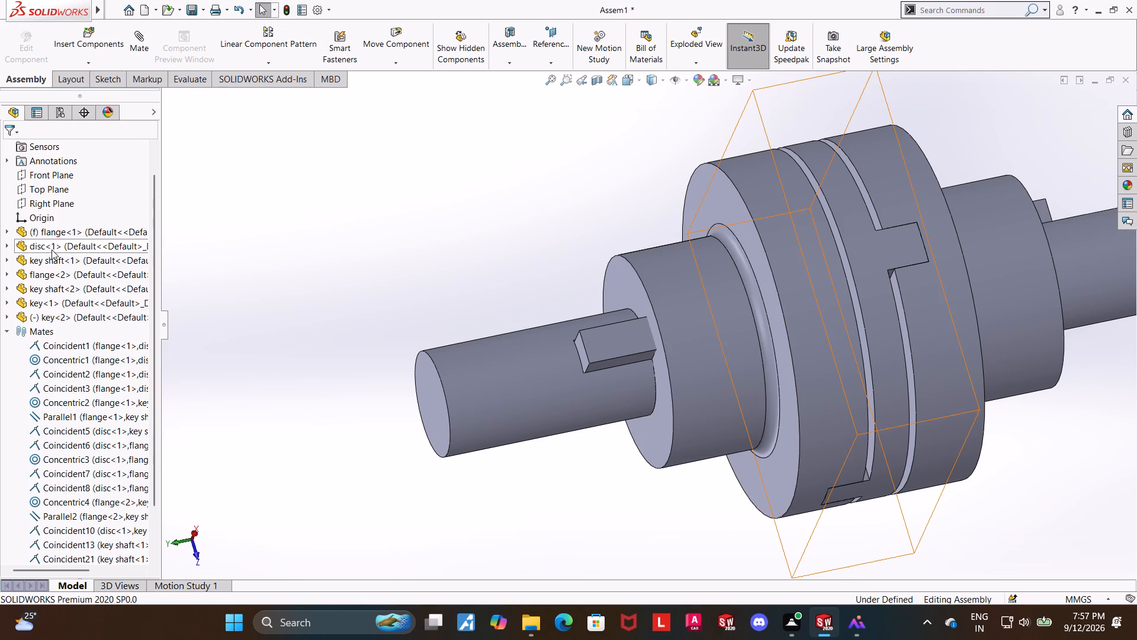
right_click(53, 272)
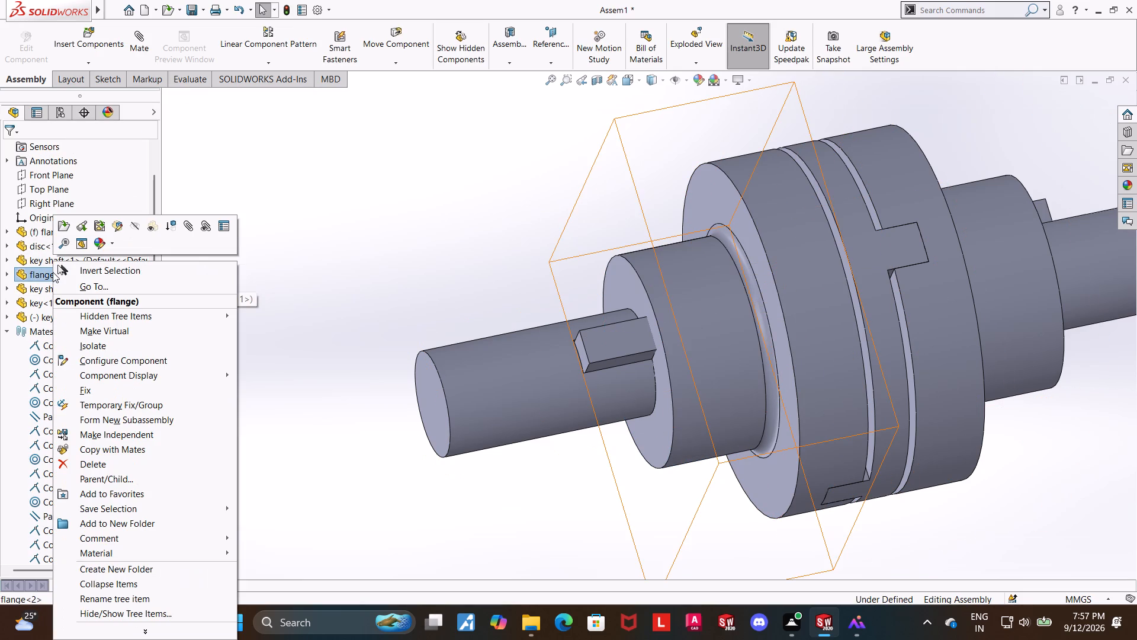
left_click(133, 225)
left_click(395, 199)
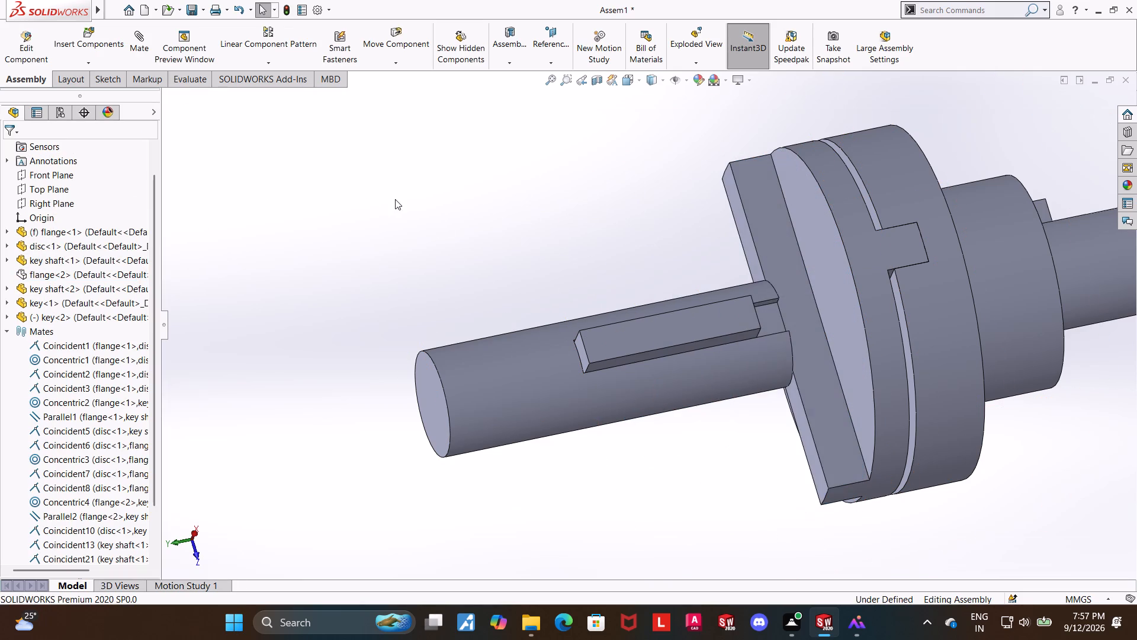
Add a Coincident mate between the second key's end face and the second key shaft's end face at the disc.
scroll(717, 309, "down", 2)
middle_click_drag(840, 346, 769, 337)
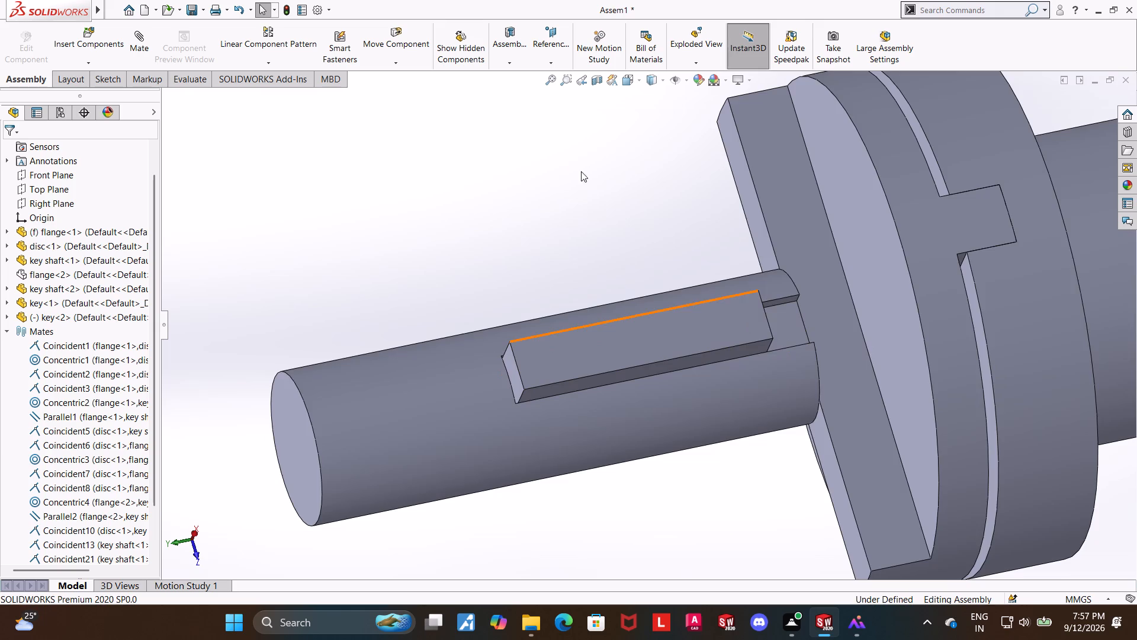
middle_click_drag(581, 171, 533, 189)
scroll(583, 225, "up", 5)
middle_click_drag(600, 257, 610, 261)
scroll(608, 260, "down", 1)
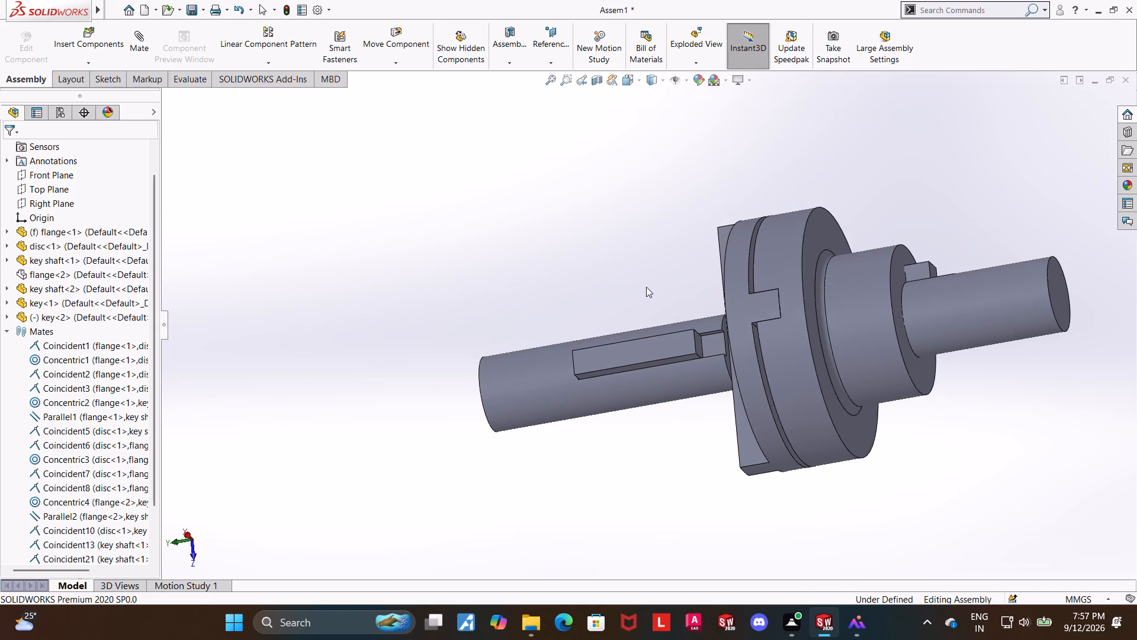
middle_click_drag(650, 287, 665, 316)
scroll(705, 321, "down", 4)
scroll(678, 273, "down", 1)
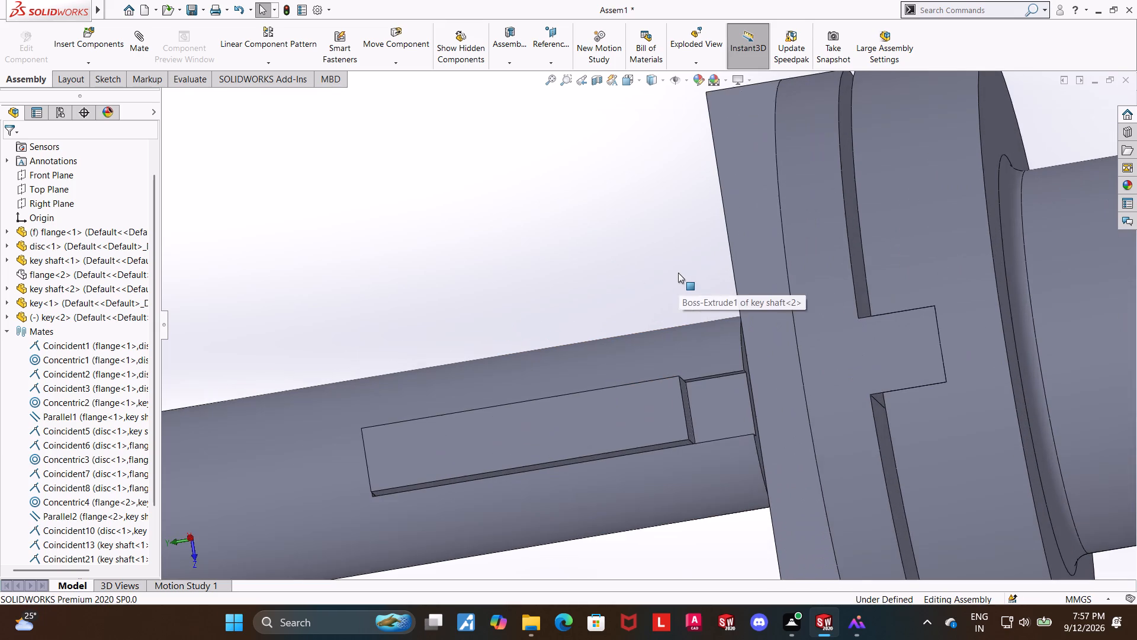
middle_click_drag(678, 273, 667, 276)
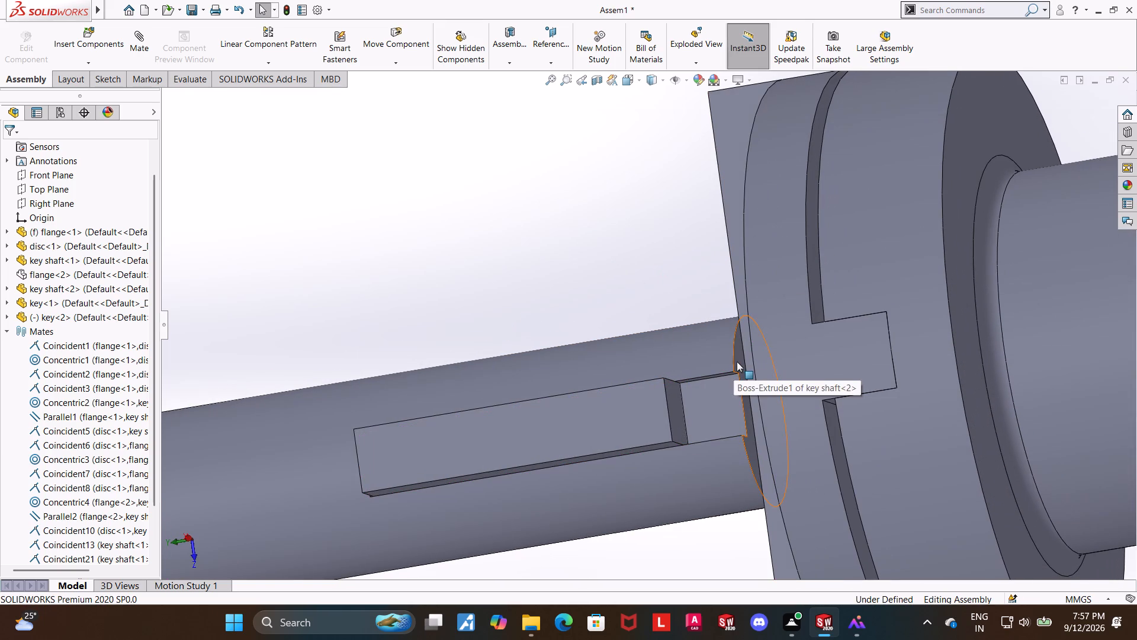
left_click(737, 361)
left_click(673, 412, "ctrl")
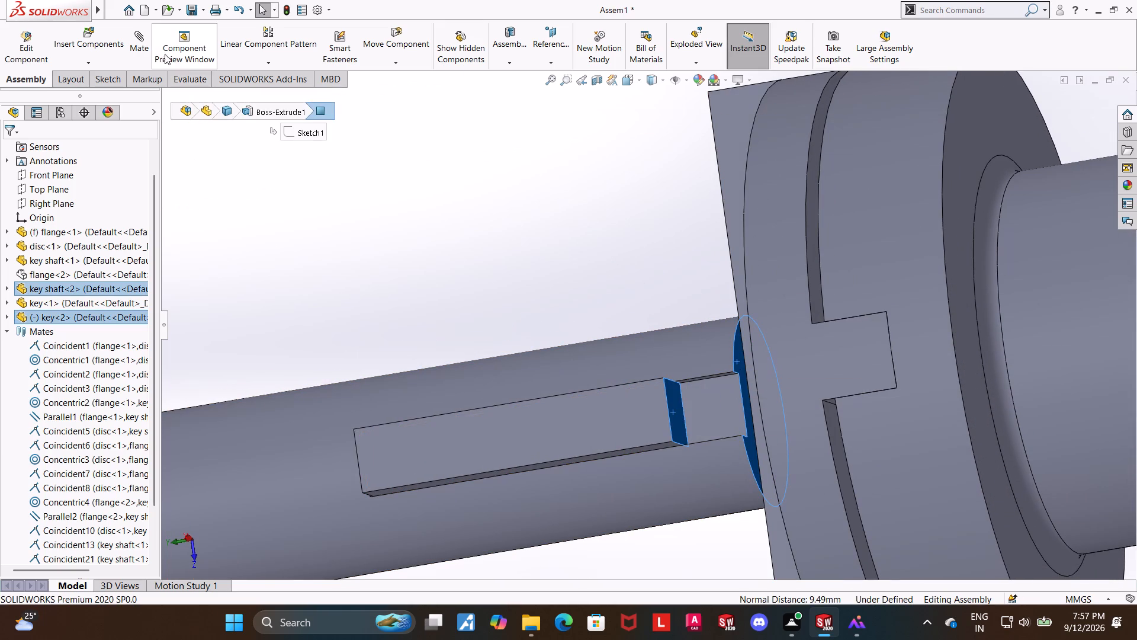
left_click(146, 43)
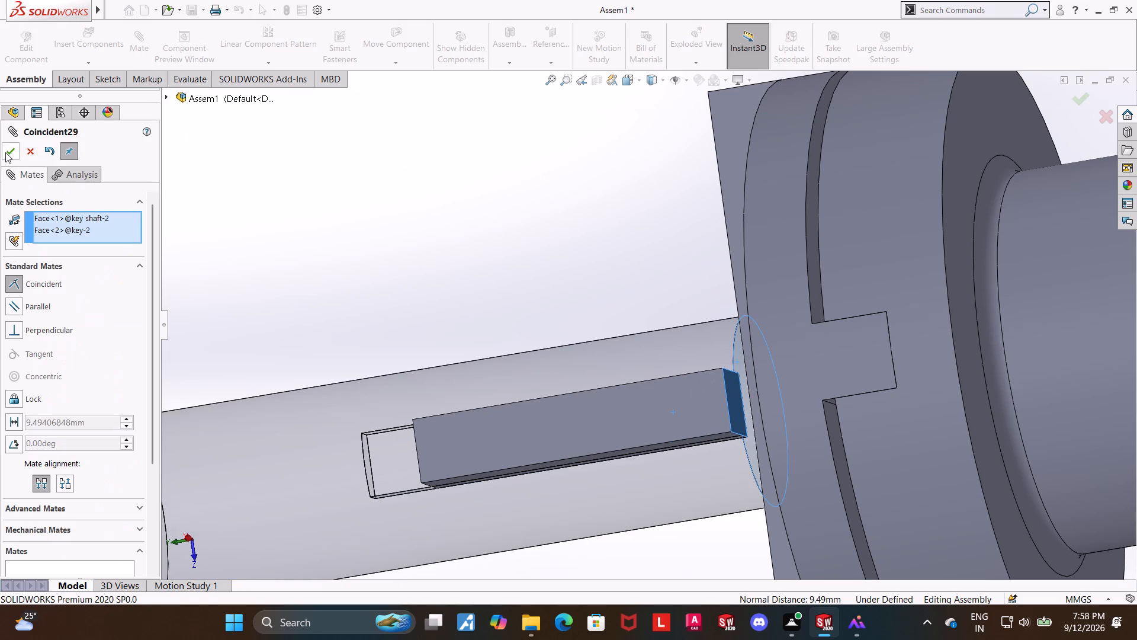
left_click(5, 152)
left_click(420, 236)
middle_click_drag(428, 252, 421, 251)
left_click(440, 254)
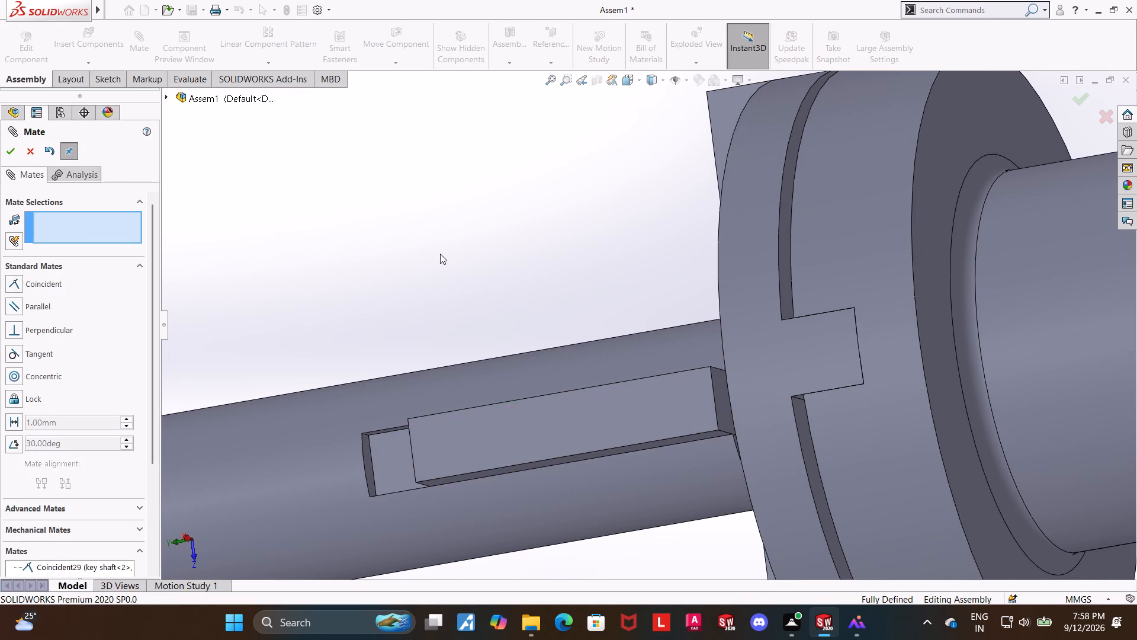
middle_click_drag(440, 254, 452, 258)
left_click(25, 154)
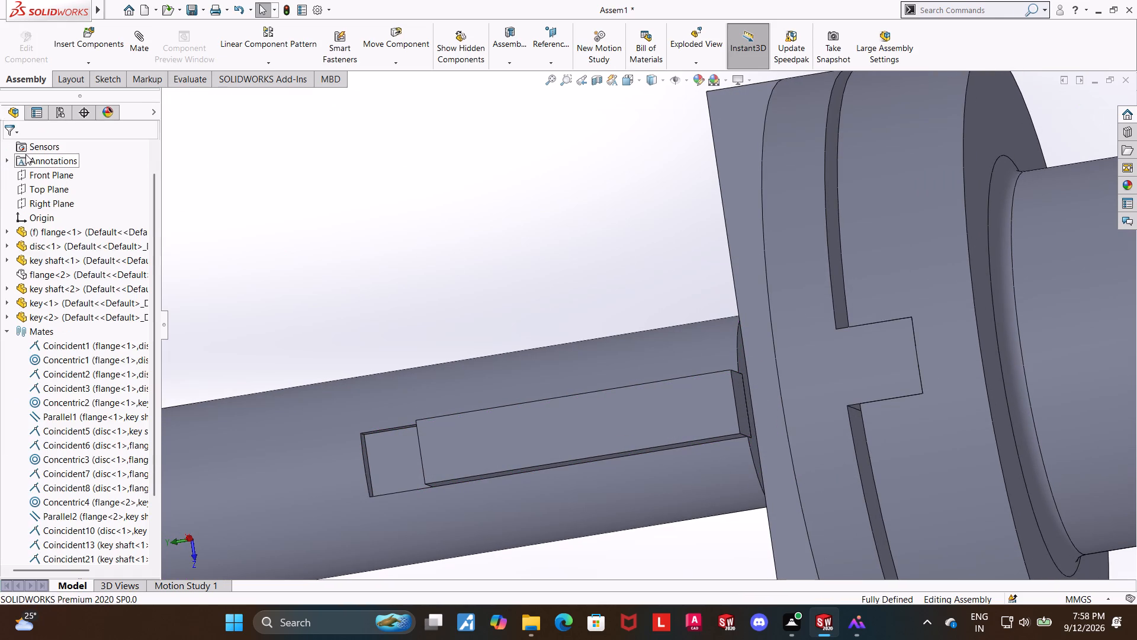
Try to slide the second key along its keyway to test whether it can still move.
middle_click_drag(387, 242, 399, 242)
scroll(397, 242, "up", 2)
left_click_drag(629, 405, 542, 414)
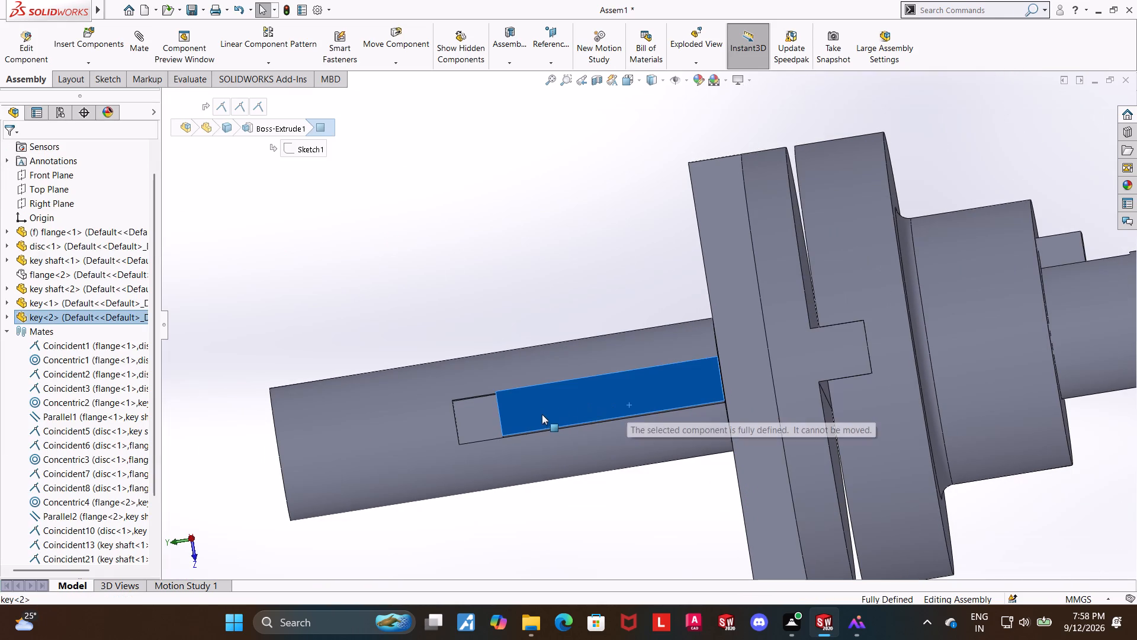
left_click_drag(542, 414, 555, 409)
left_click(421, 273)
Show the hidden second flange again.
right_click(33, 273)
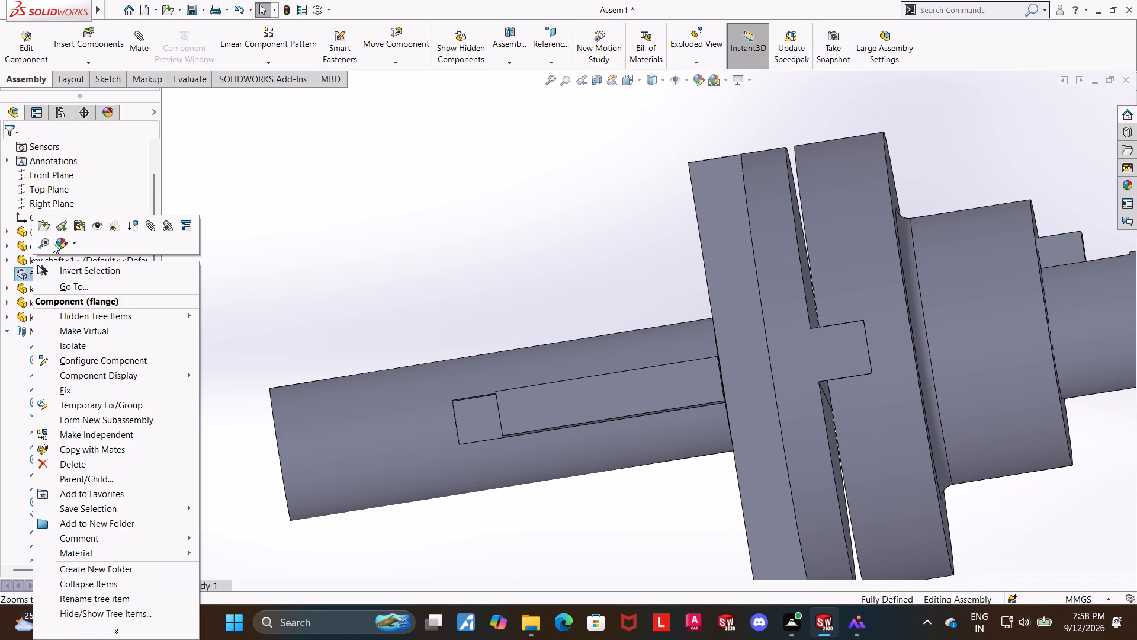
left_click(97, 228)
scroll(506, 278, "up", 1)
left_click(502, 279)
Apply a red colour to the disc at component level.
middle_click_drag(374, 273, 395, 220)
scroll(394, 222, "up", 2)
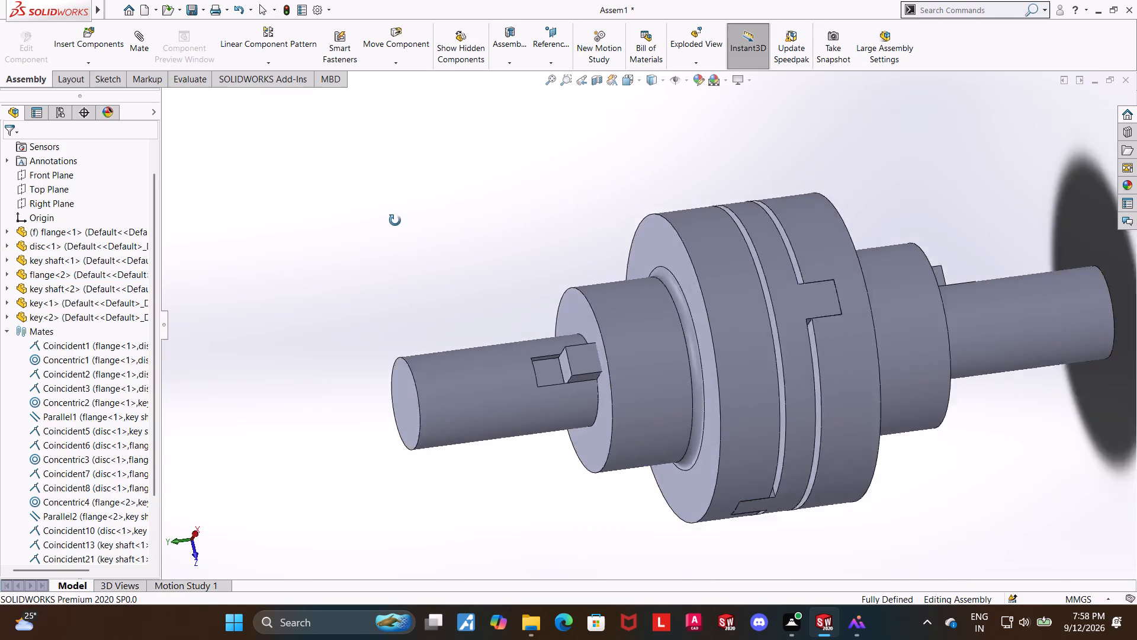
middle_click_drag(395, 220, 396, 219)
scroll(395, 220, "up", 3)
middle_click_drag(778, 380, 735, 217)
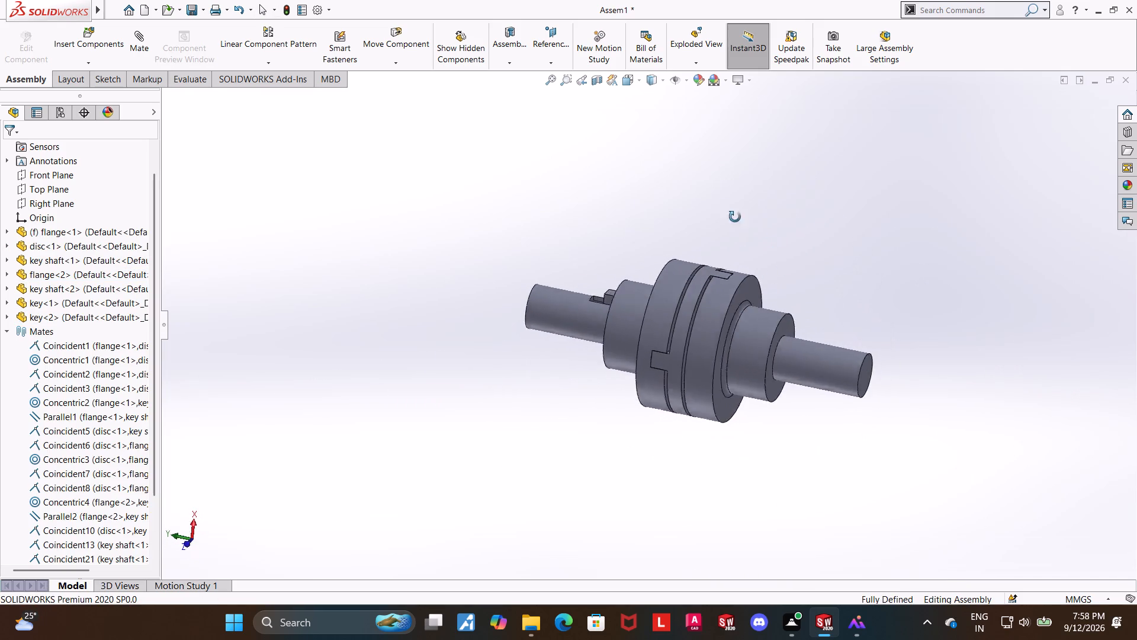
middle_click_drag(735, 217, 757, 198)
right_click(698, 308)
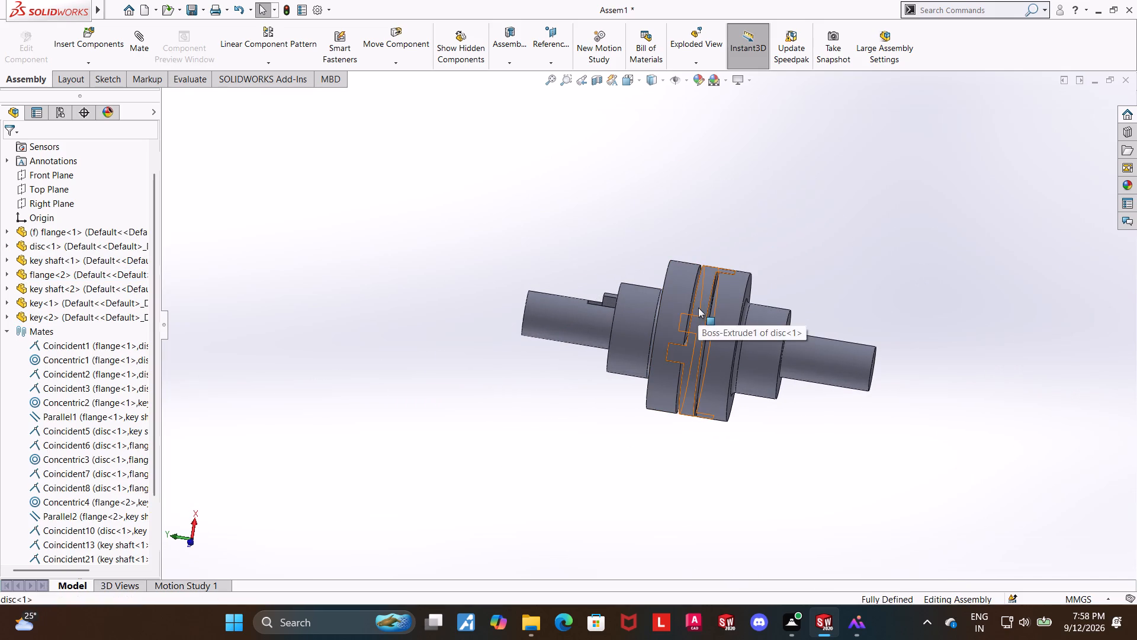
left_click(746, 210)
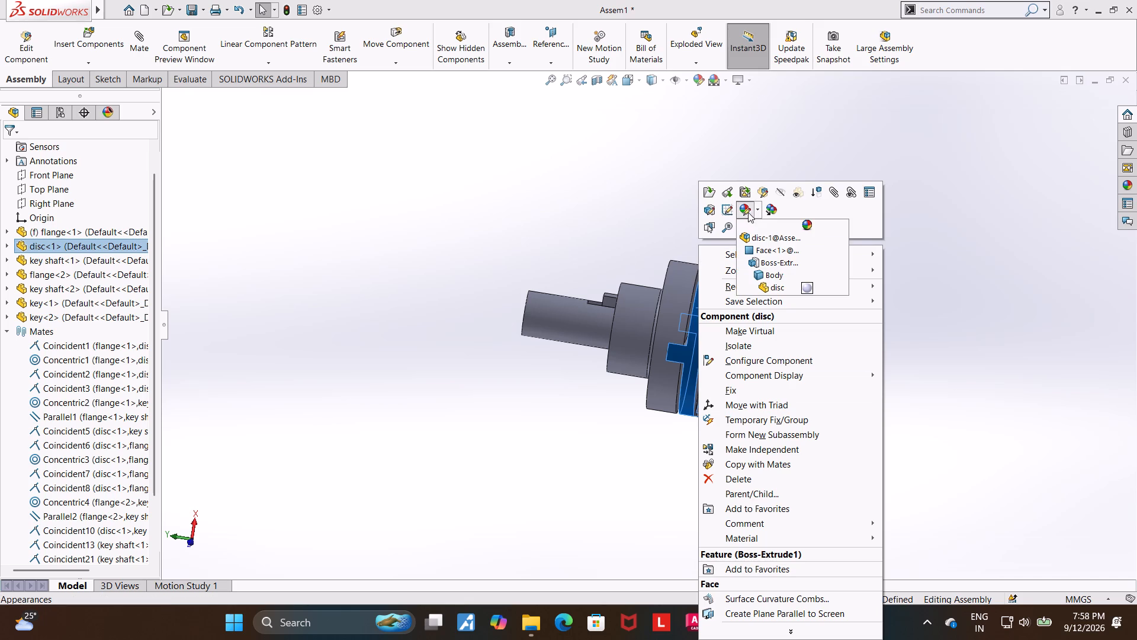
left_click(749, 209)
left_click(807, 223)
left_click(796, 238)
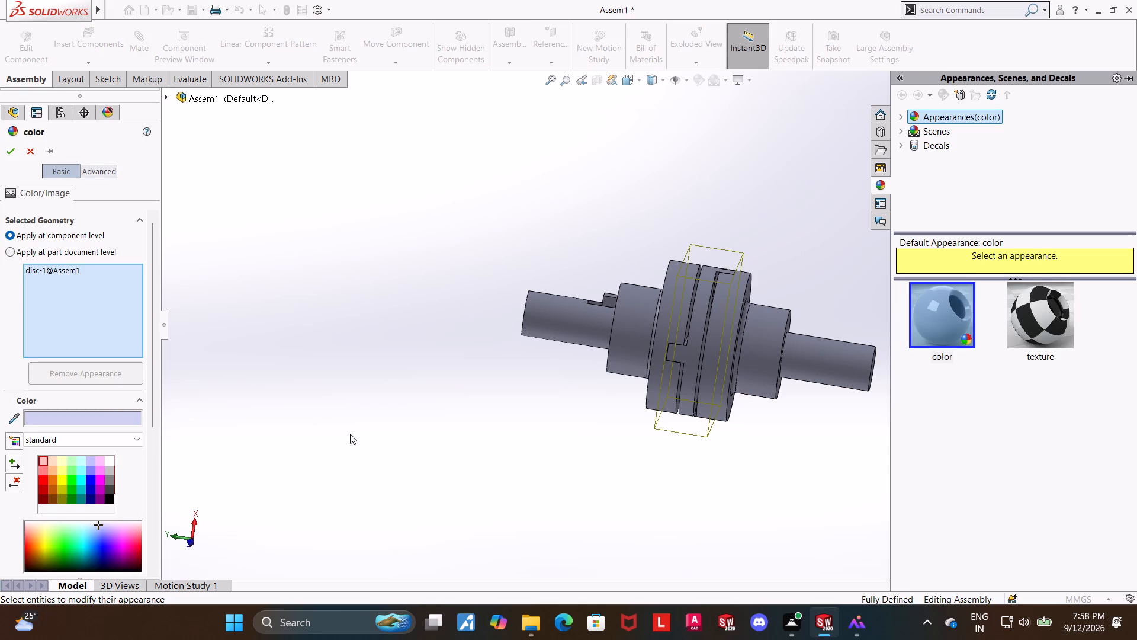
left_click(39, 476)
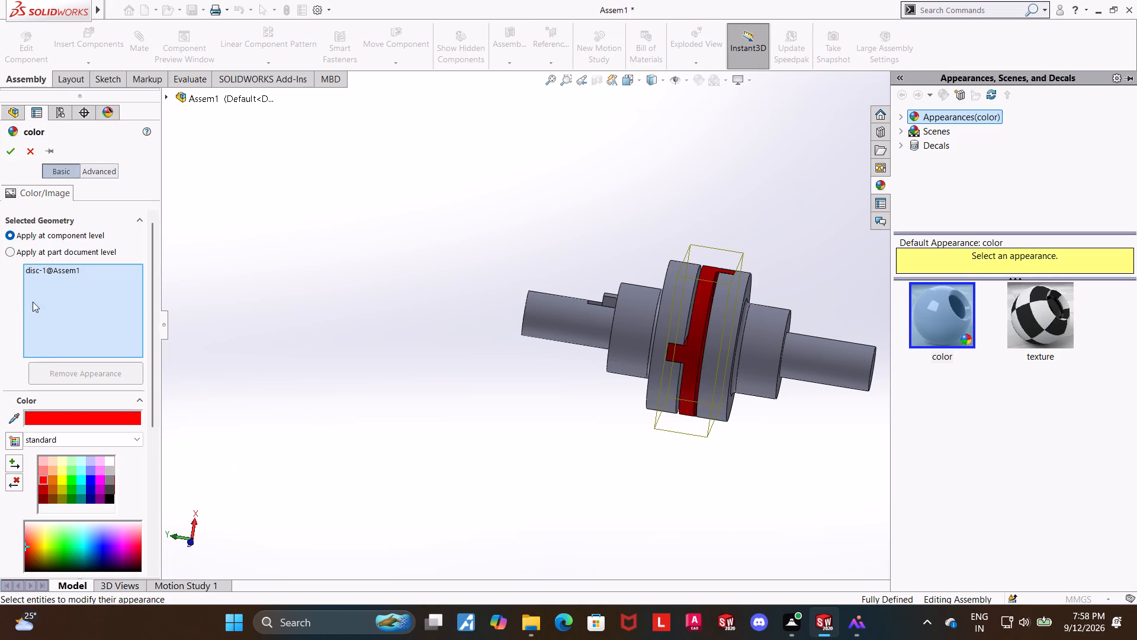
left_click(7, 140)
left_click(12, 149)
Apply a light cyan colour to the second key at component level.
left_click(372, 337)
middle_click_drag(372, 337, 393, 473)
middle_click_drag(868, 448, 842, 200)
middle_click_drag(753, 484, 756, 293)
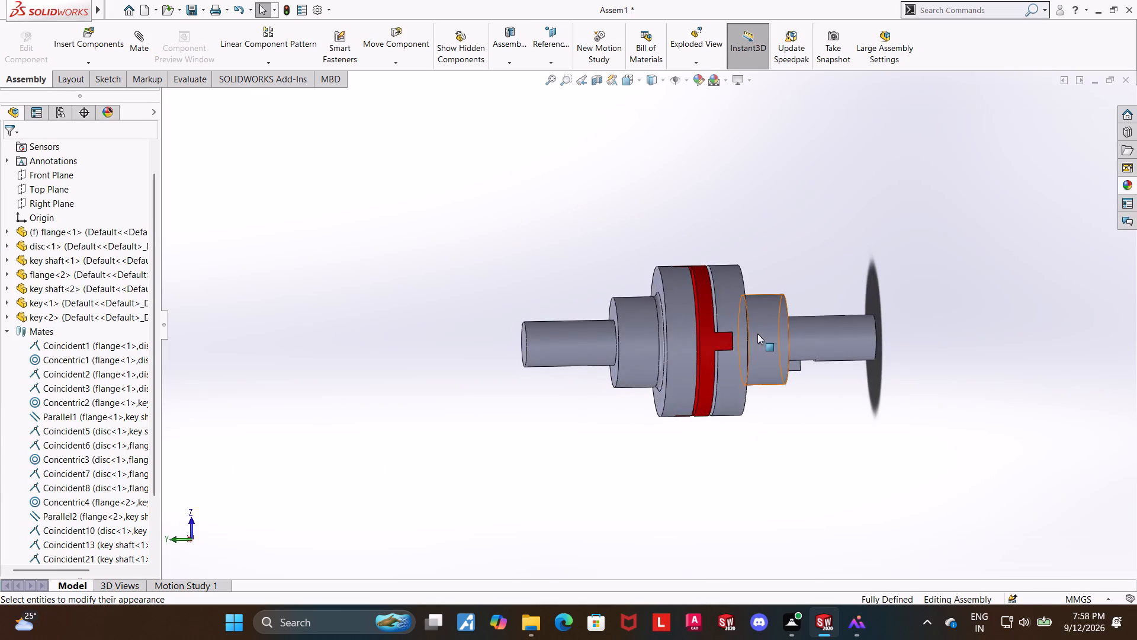
scroll(752, 348, "up", 5)
scroll(672, 285, "down", 5)
middle_click_drag(666, 301, 668, 510)
middle_click_drag(548, 337, 560, 374)
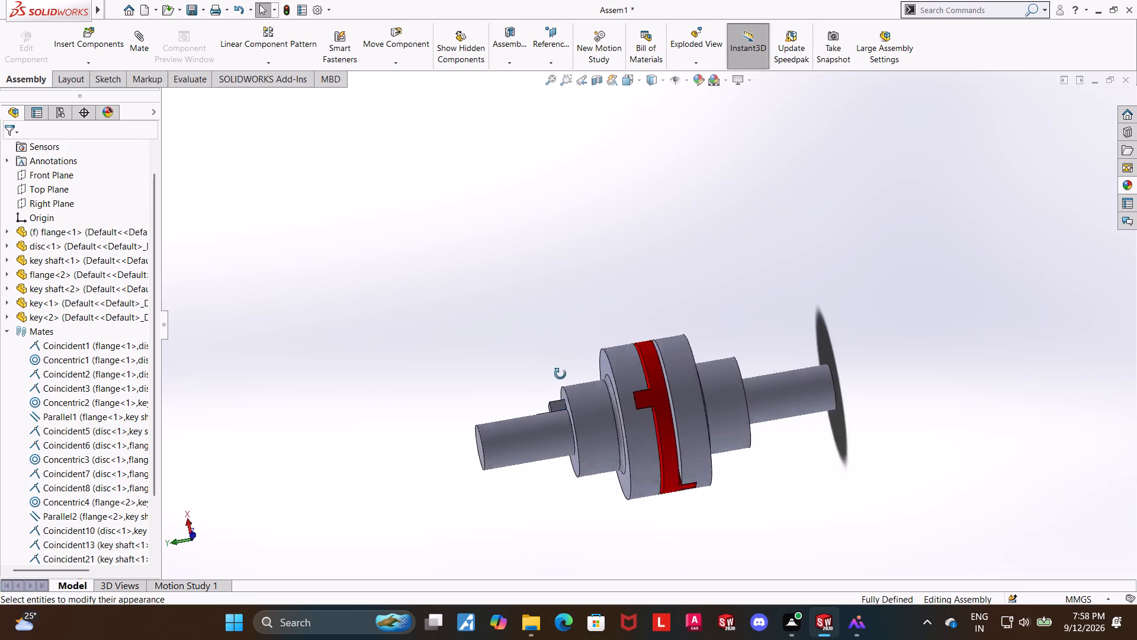
middle_click_drag(560, 374, 602, 497)
left_click(577, 425)
right_click(577, 425)
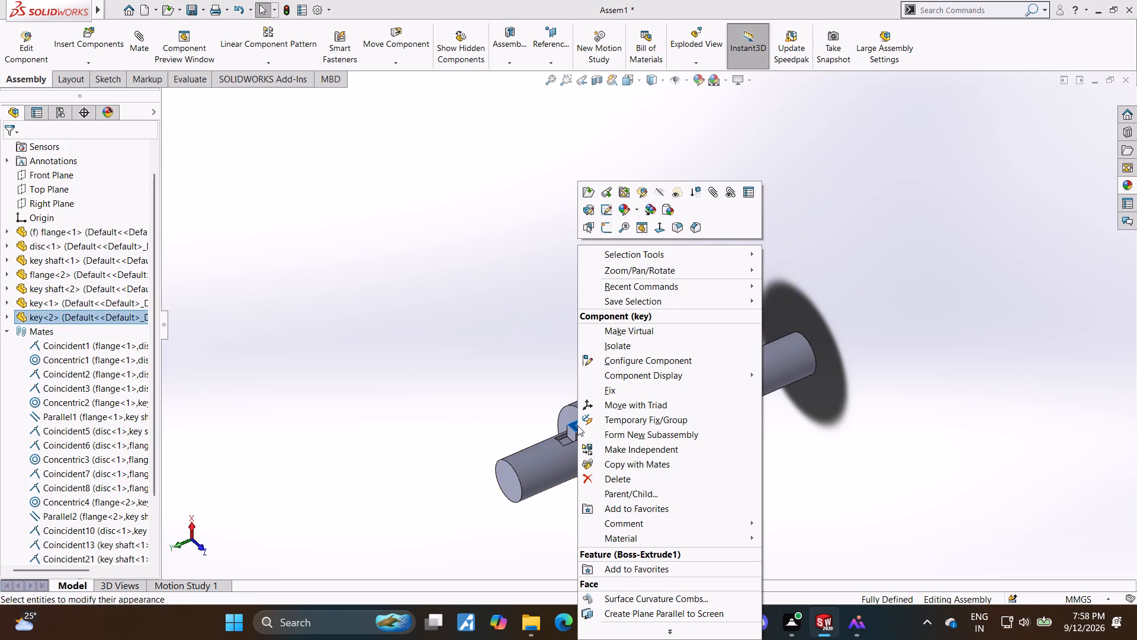
left_click(628, 212)
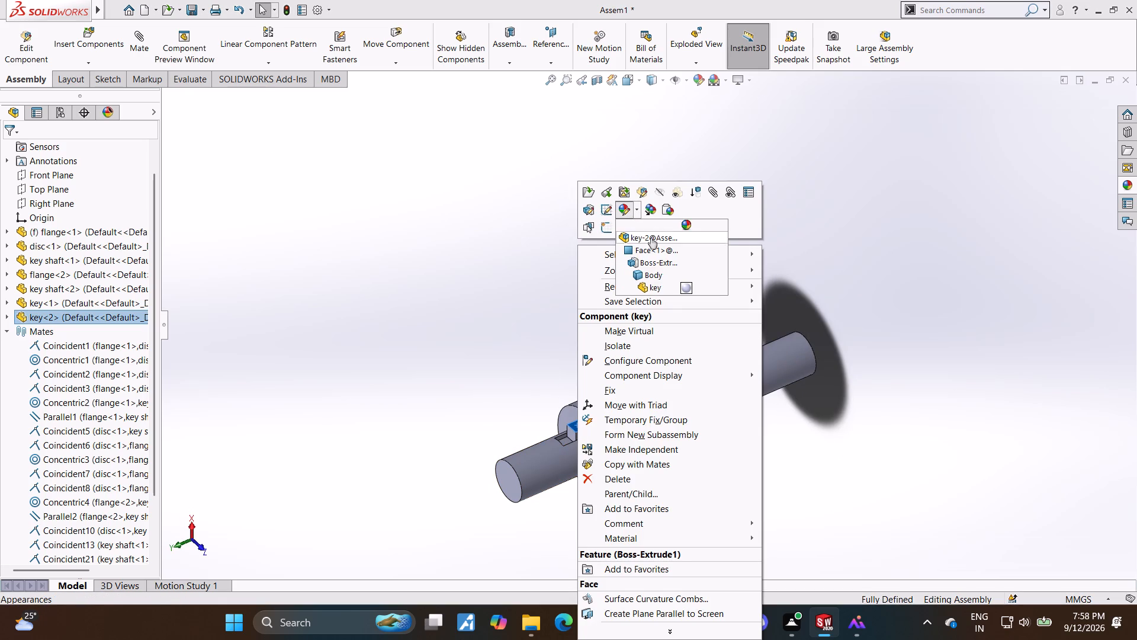
left_click(651, 238)
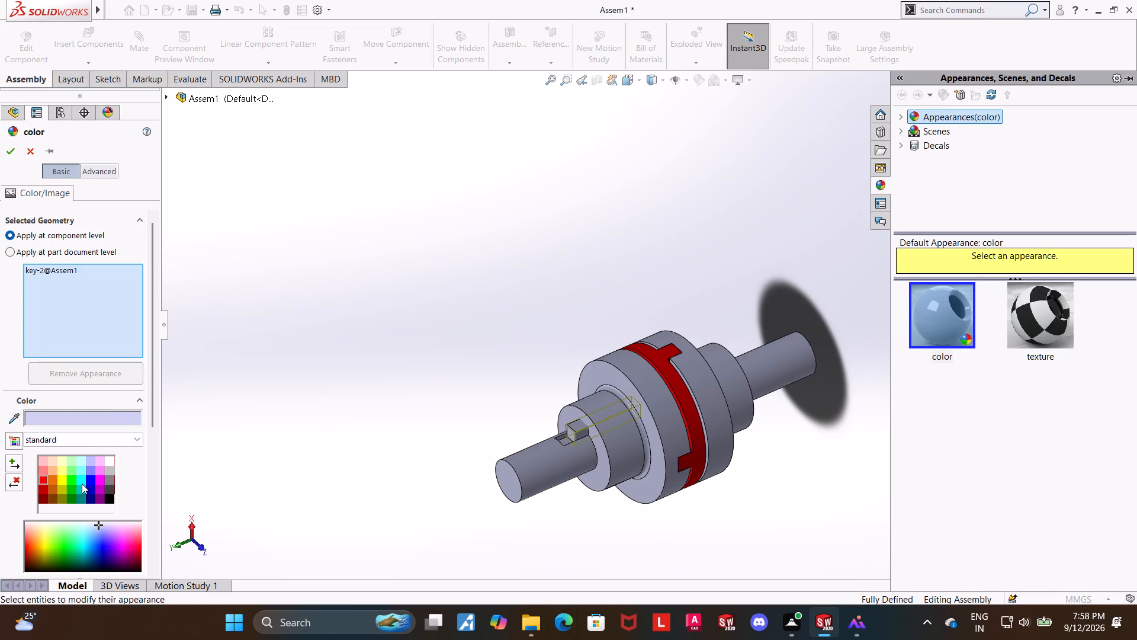
left_click(73, 480)
left_click(85, 475)
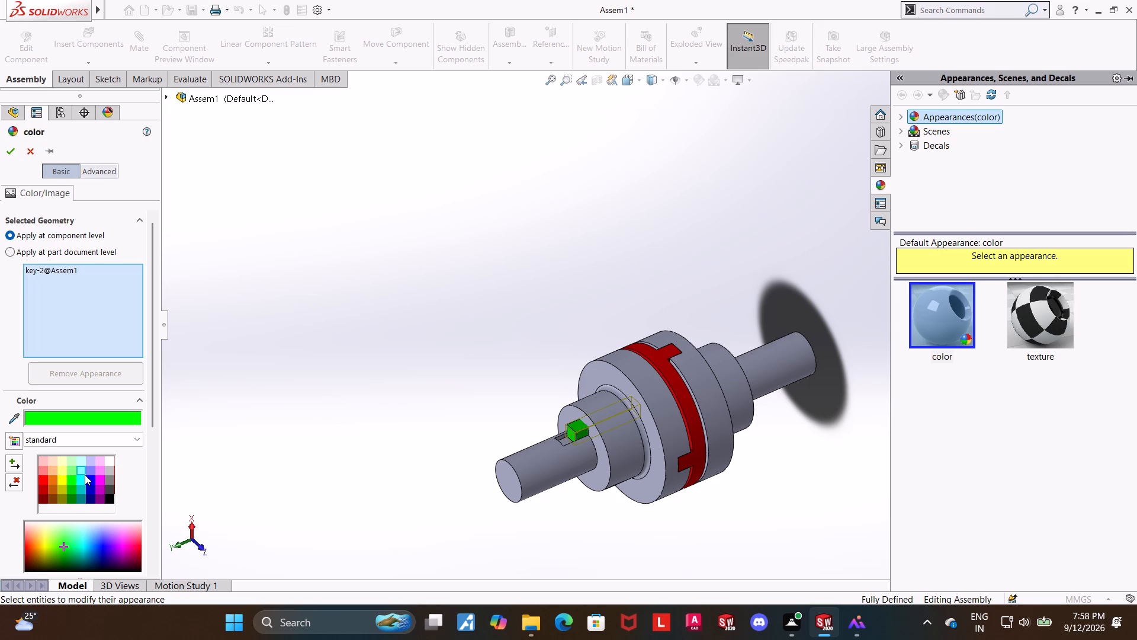
left_click(8, 155)
left_click(420, 308)
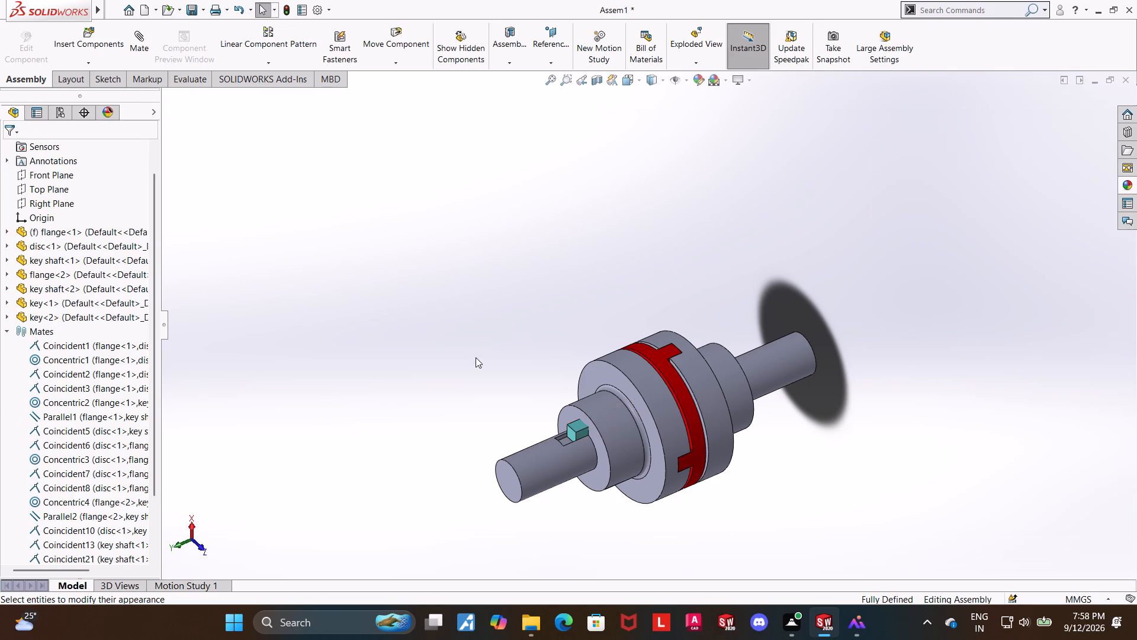
Apply the same light cyan colour to the first key at component level.
scroll(810, 376, "down", 4)
middle_click_drag(859, 405, 802, 576)
right_click(626, 393)
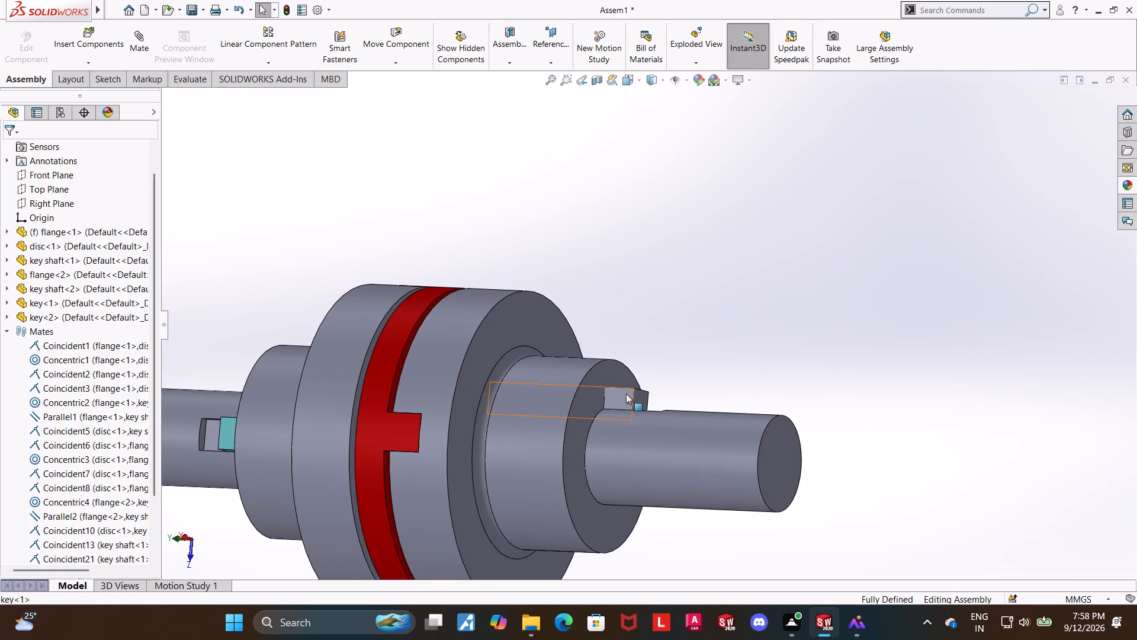
left_click(675, 210)
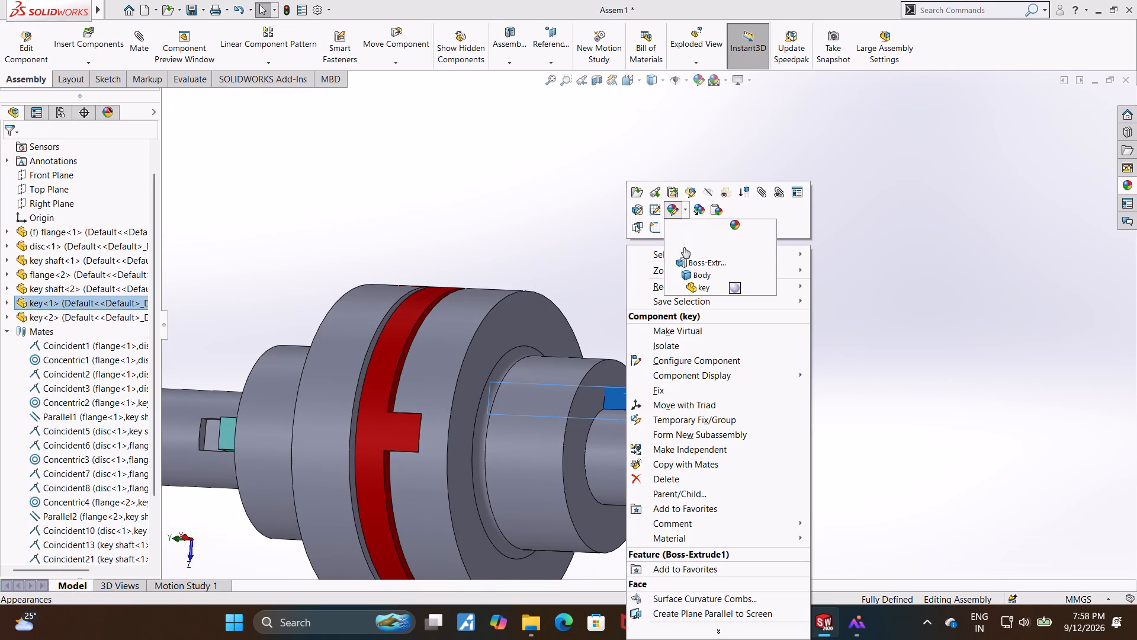
left_click(723, 233)
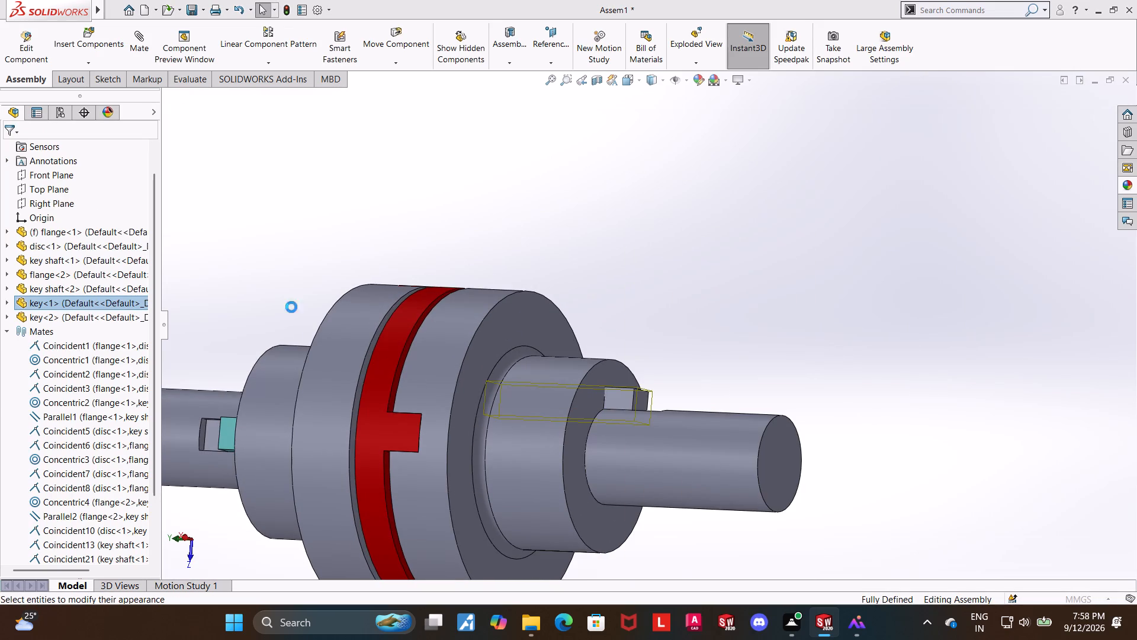
left_click(81, 470)
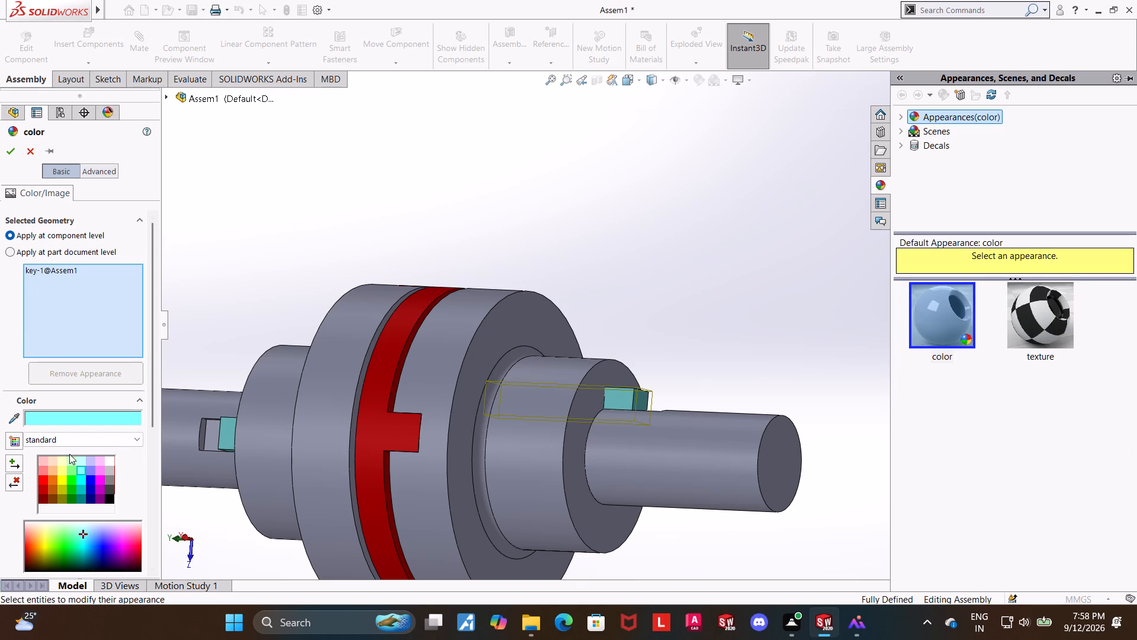
left_click(12, 155)
left_click(698, 238)
Examine the coloured coupling assembly from several sides, including both keys and the disc's tongues.
scroll(677, 265, "up", 5)
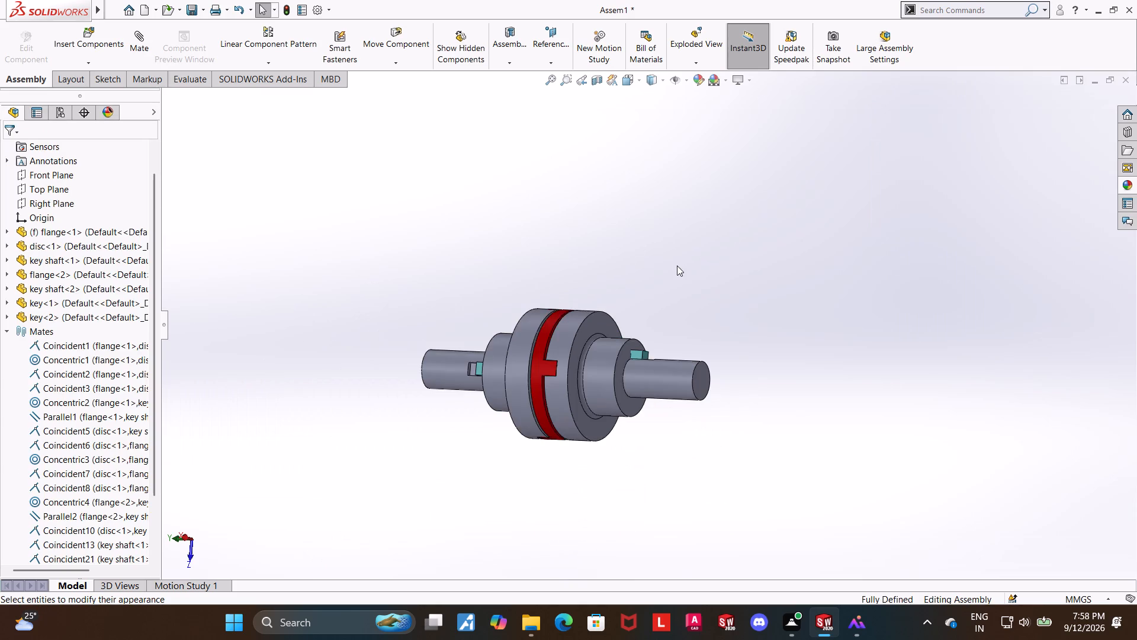
middle_click_drag(544, 318, 568, 398)
scroll(553, 354, "down", 4)
scroll(603, 396, "up", 3)
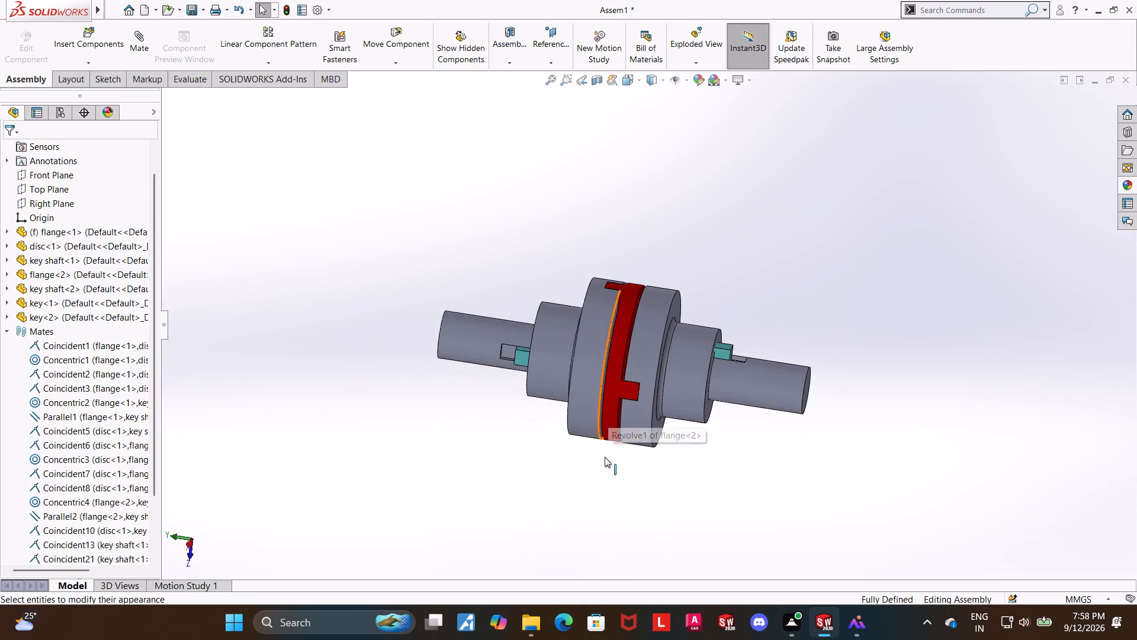
middle_click_drag(603, 457, 628, 498)
middle_click_drag(619, 497, 603, 490)
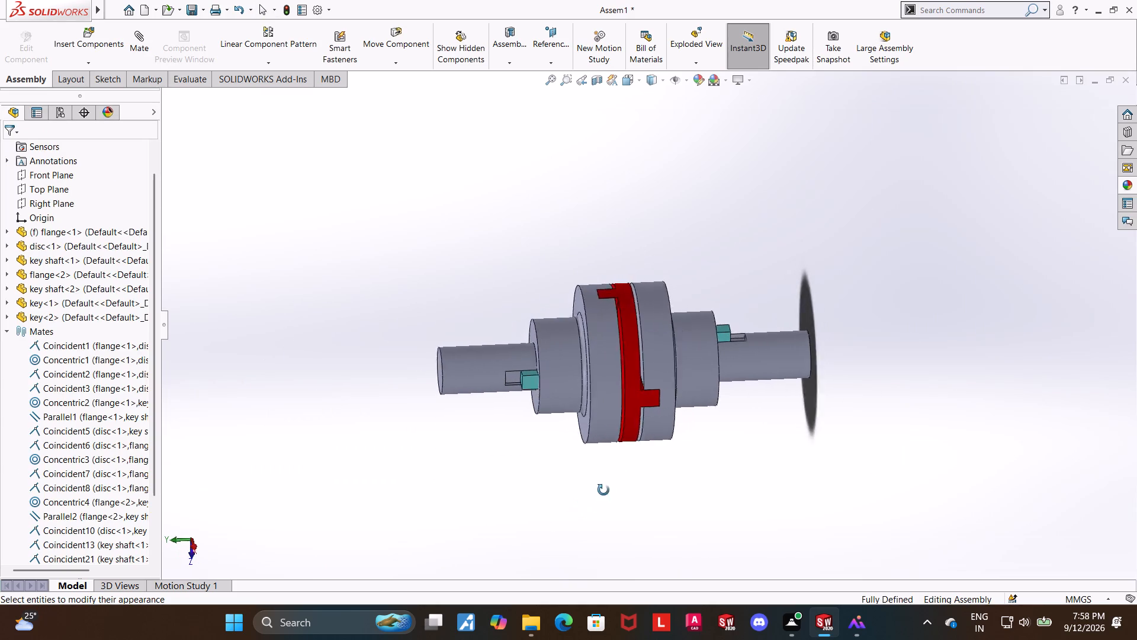
middle_click_drag(603, 490, 587, 484)
scroll(663, 388, "down", 3)
middle_click_drag(734, 436, 794, 421)
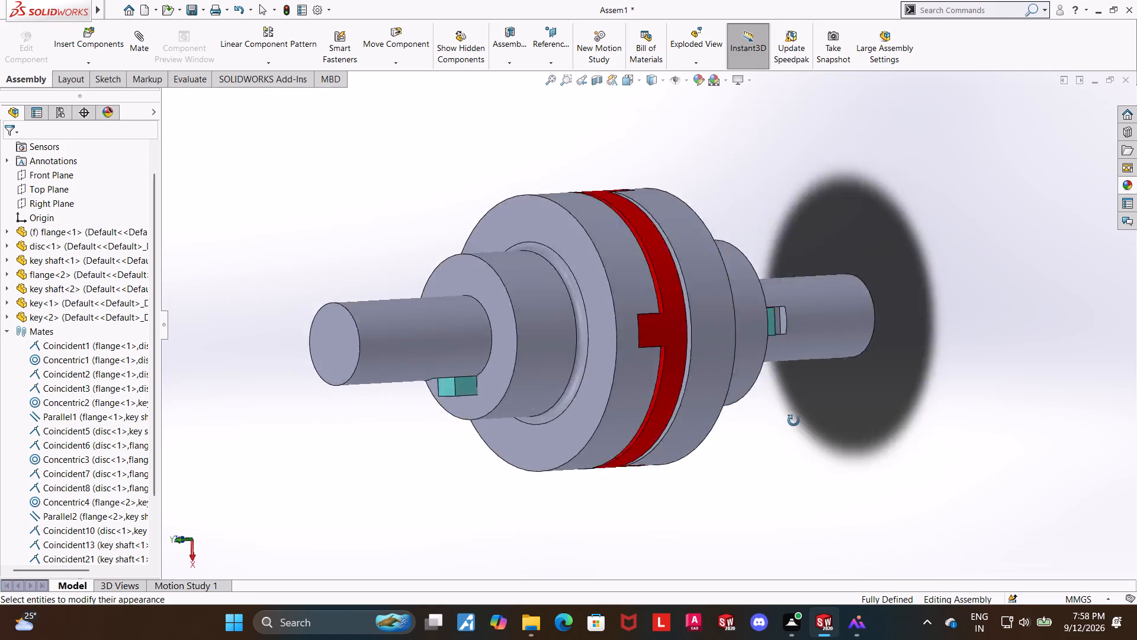
middle_click_drag(794, 421, 777, 187)
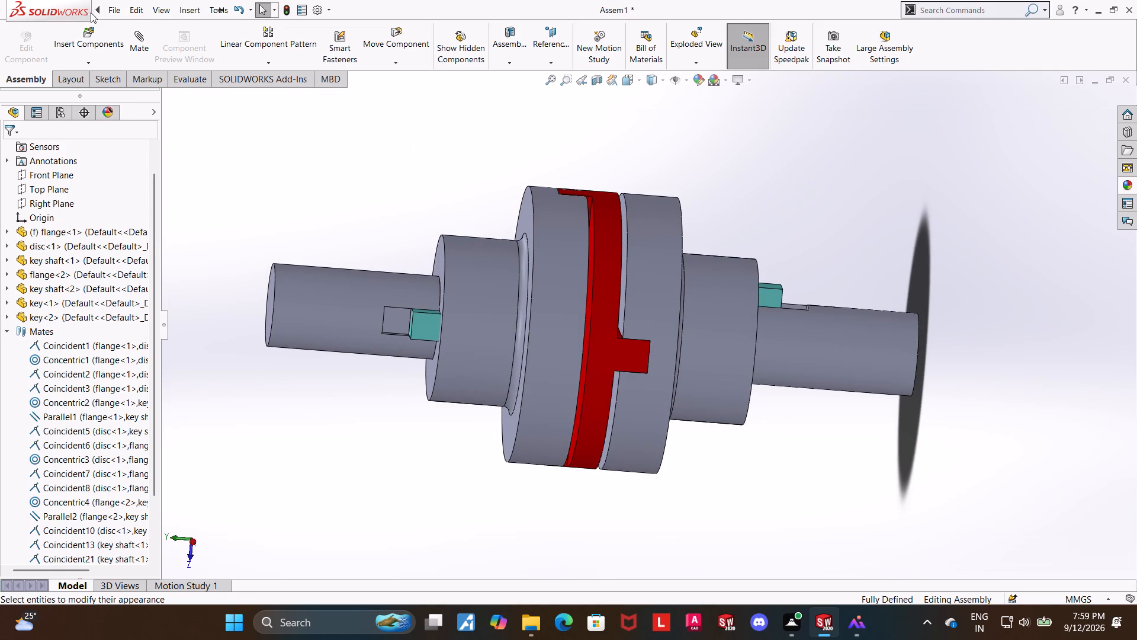
Open Save As for the coupling assembly.
left_click(107, 13)
left_click(129, 160)
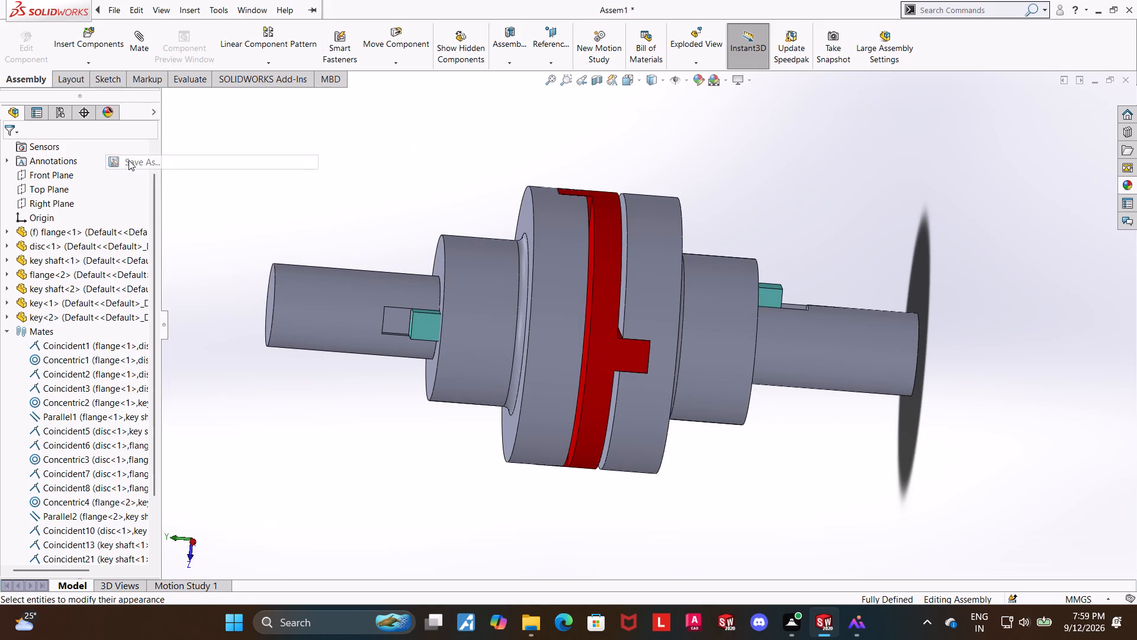
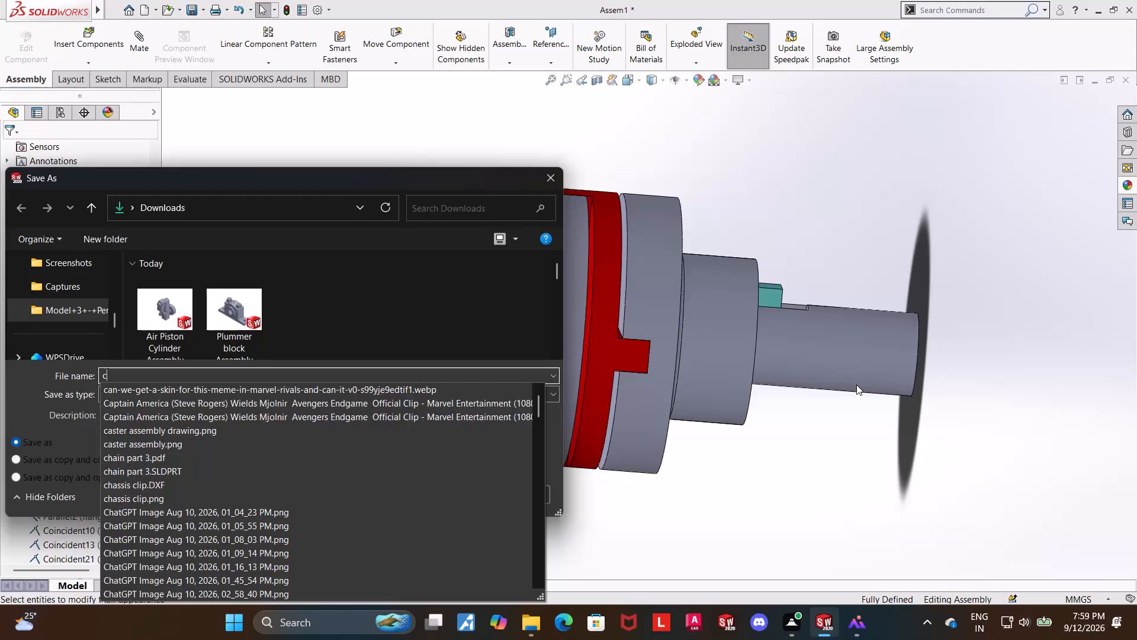
Save the assembly in the Downloads folder under the name "three piece slider coupling assembly".
type("three pieces")
key("BackSpace")
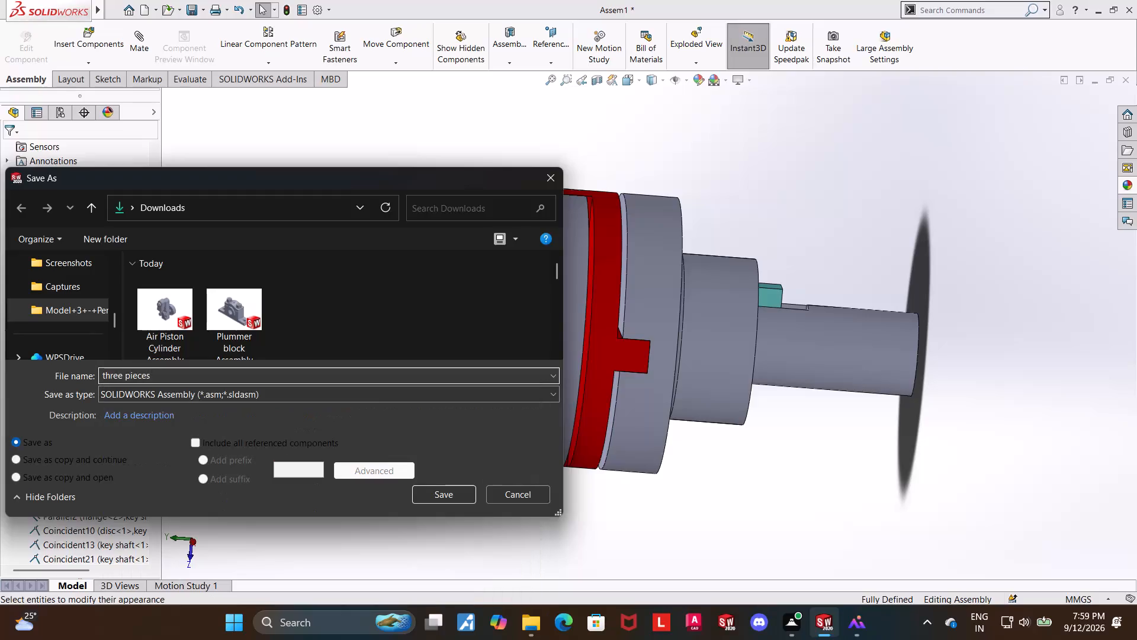
key("space")
type("slider coupling assembly")
key("space")
right_click_drag(818, 396, 752, 417)
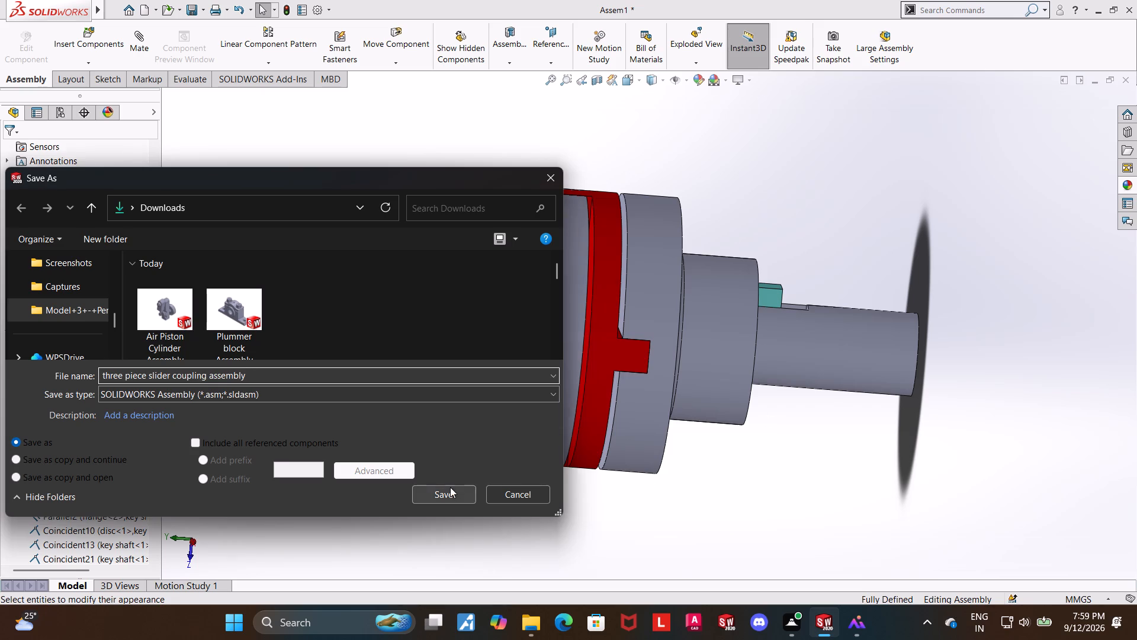
left_click(450, 487)
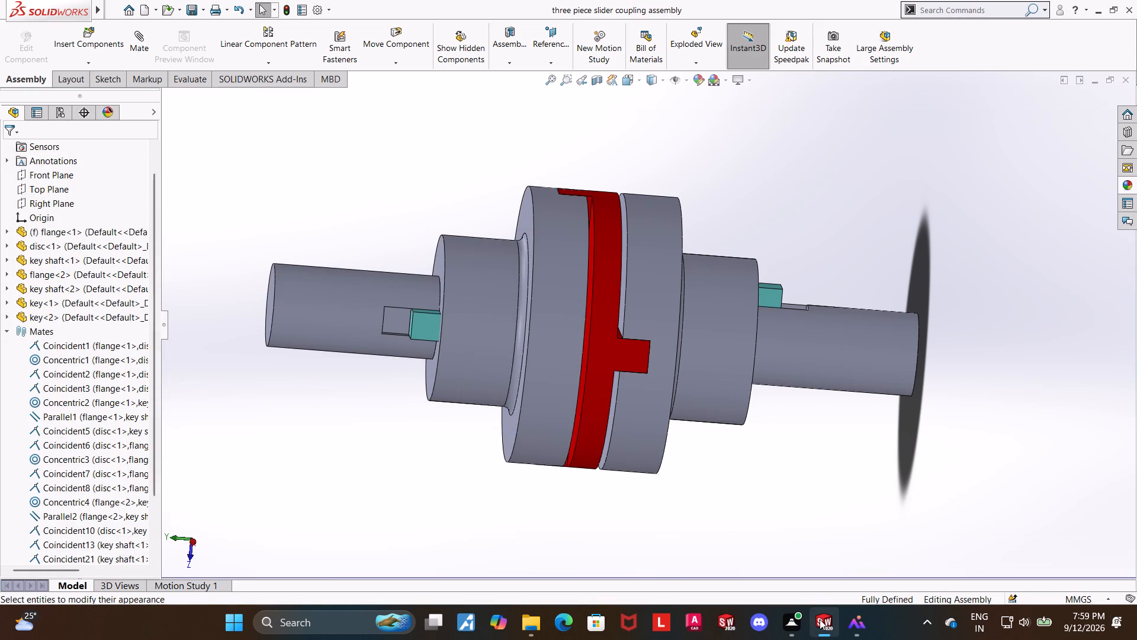